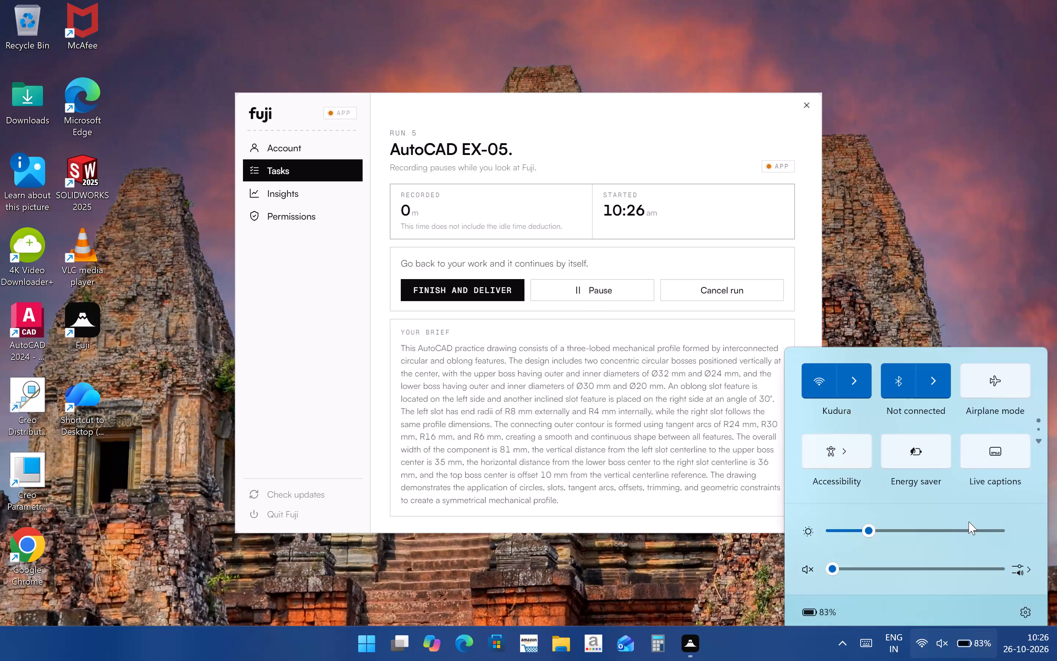
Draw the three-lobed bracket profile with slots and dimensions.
Turn off Bluetooth in the Windows quick settings and return to the desktop.
left_click(937, 371)
left_click(1021, 329)
left_click(974, 235)
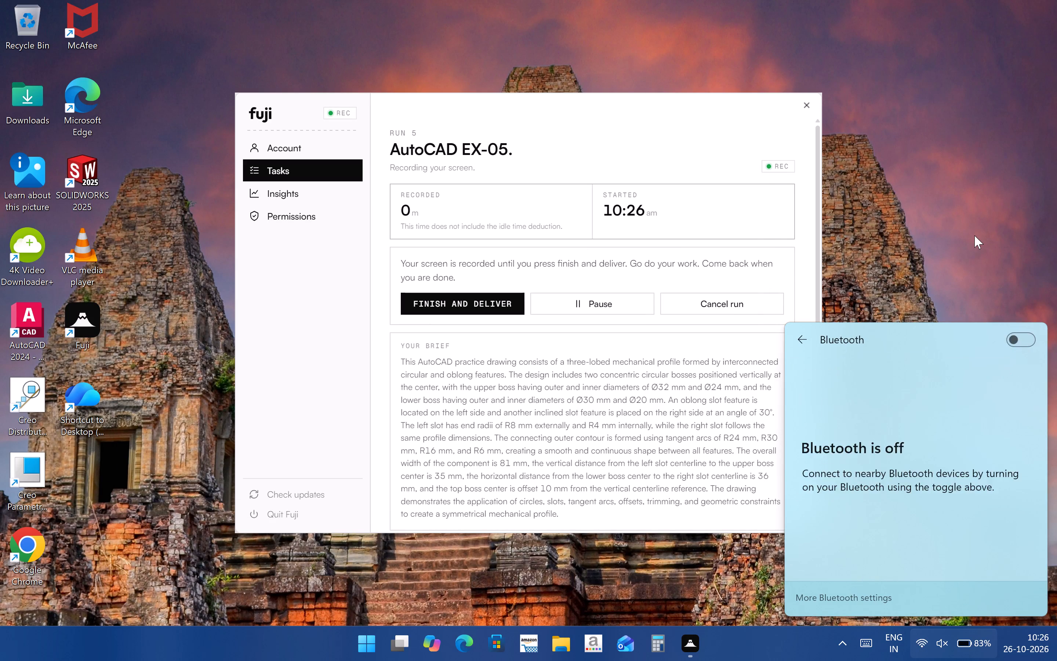
left_click(935, 634)
left_click(932, 250)
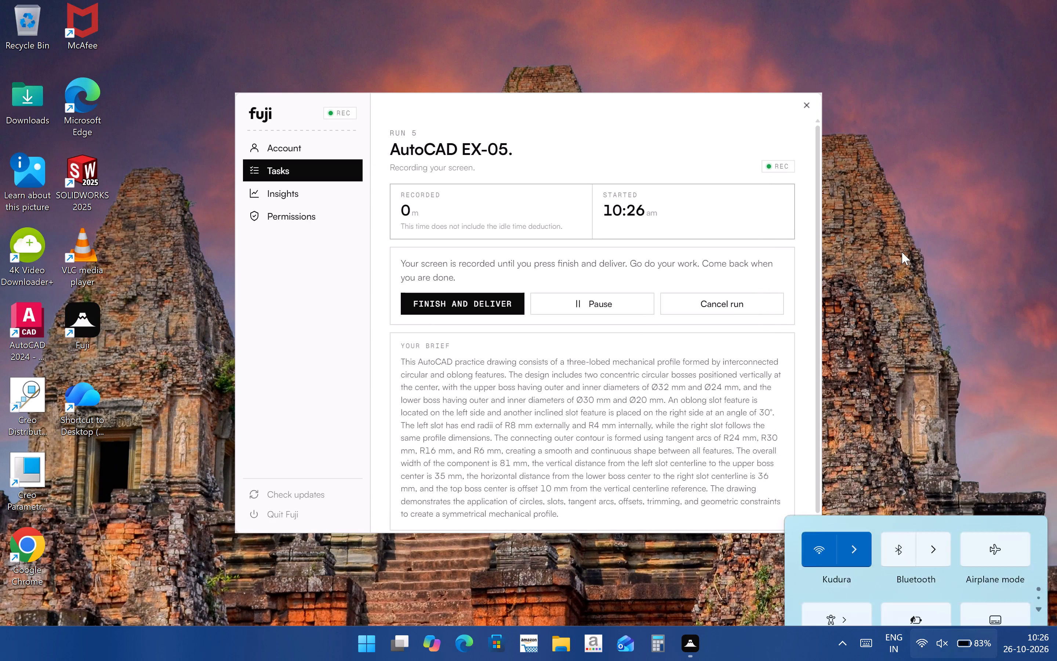
Launch AutoCAD 2024 from the desktop and start a new blank drawing.
double_click(20, 325)
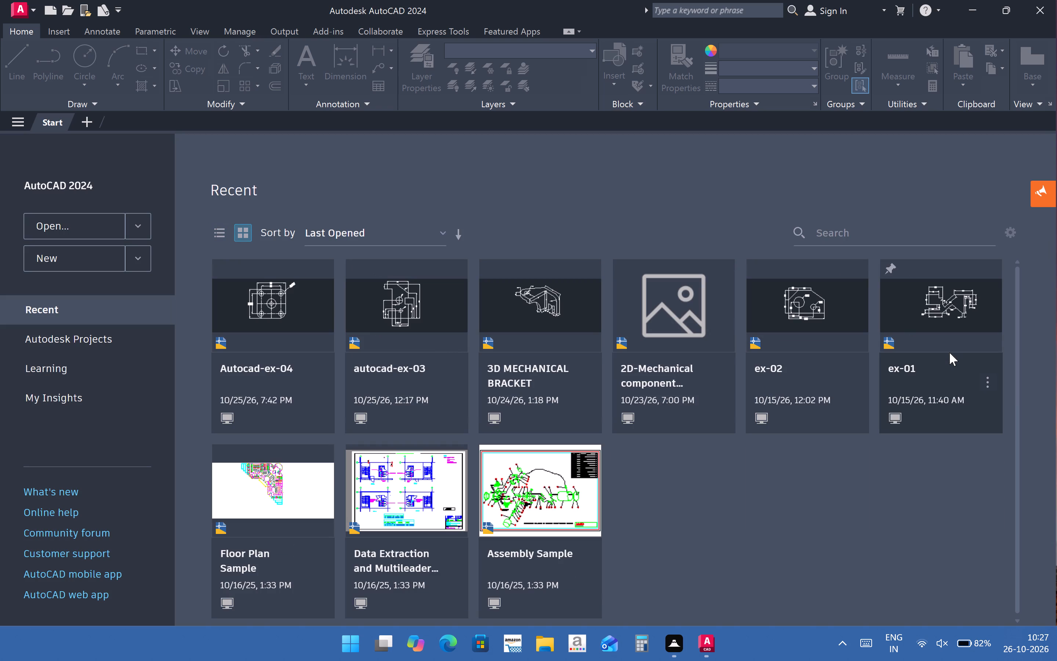
left_click(71, 259)
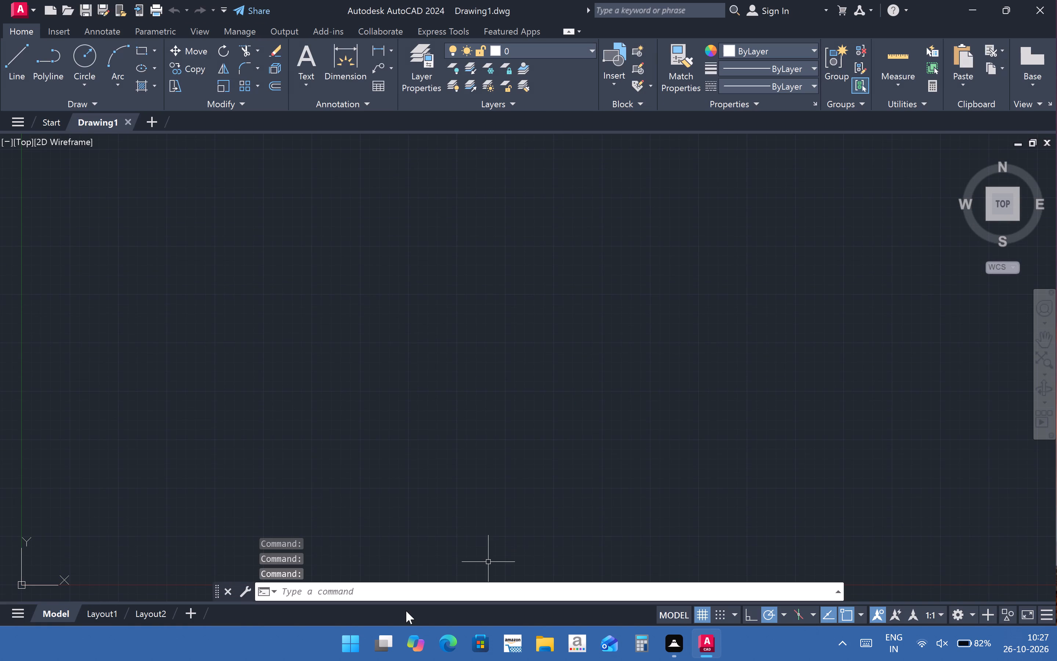
Set the drawing units' insertion scale to millimeters.
left_click(401, 589)
type("un")
key("Return")
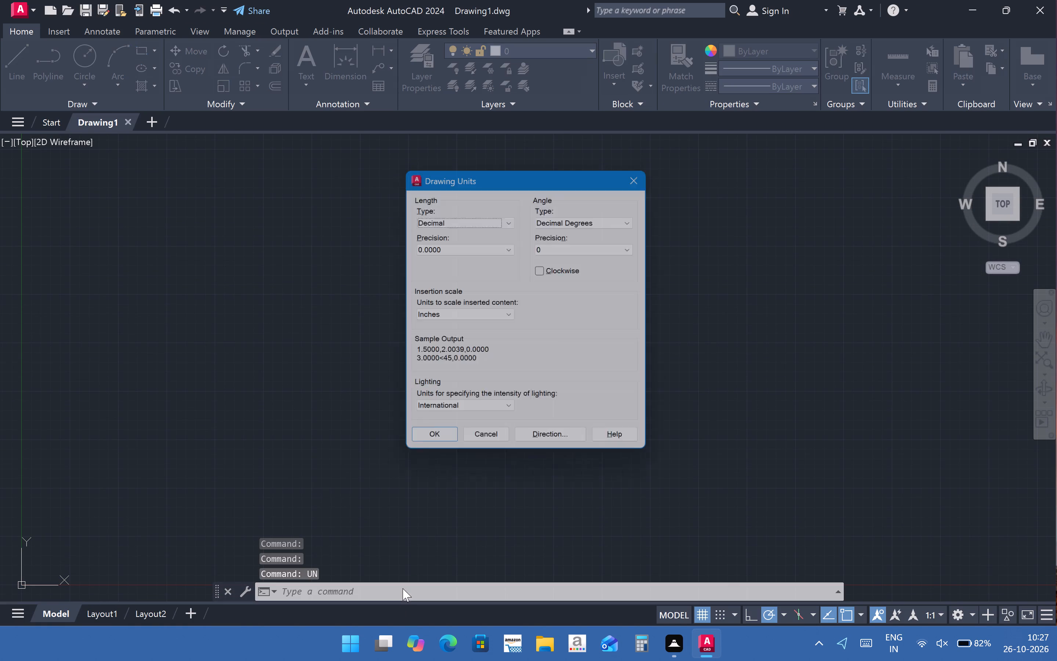
left_click(478, 319)
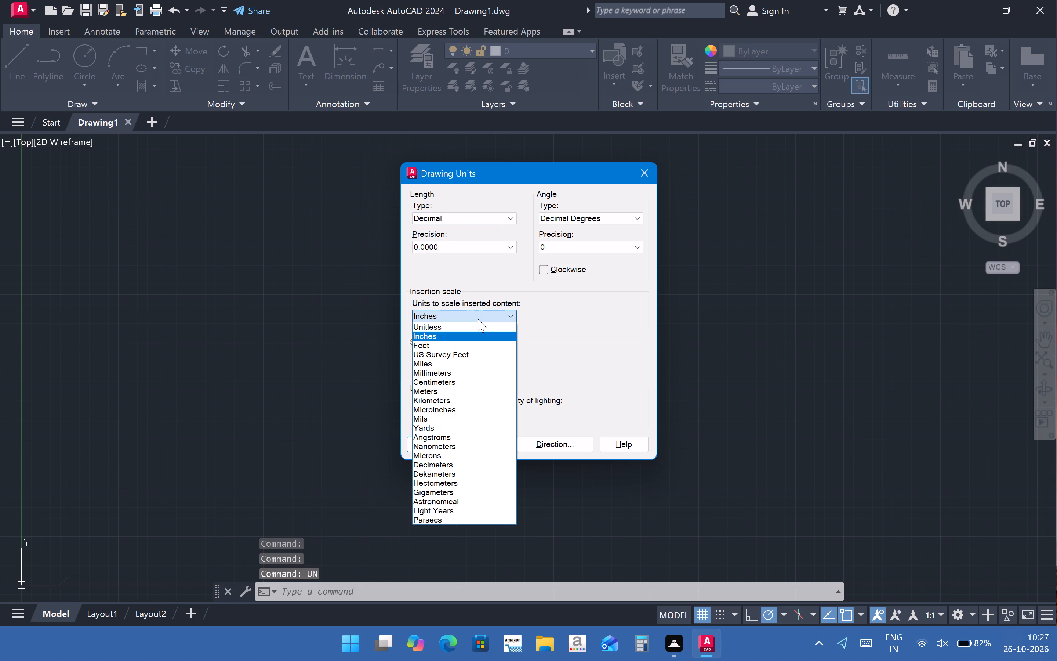
left_click(478, 372)
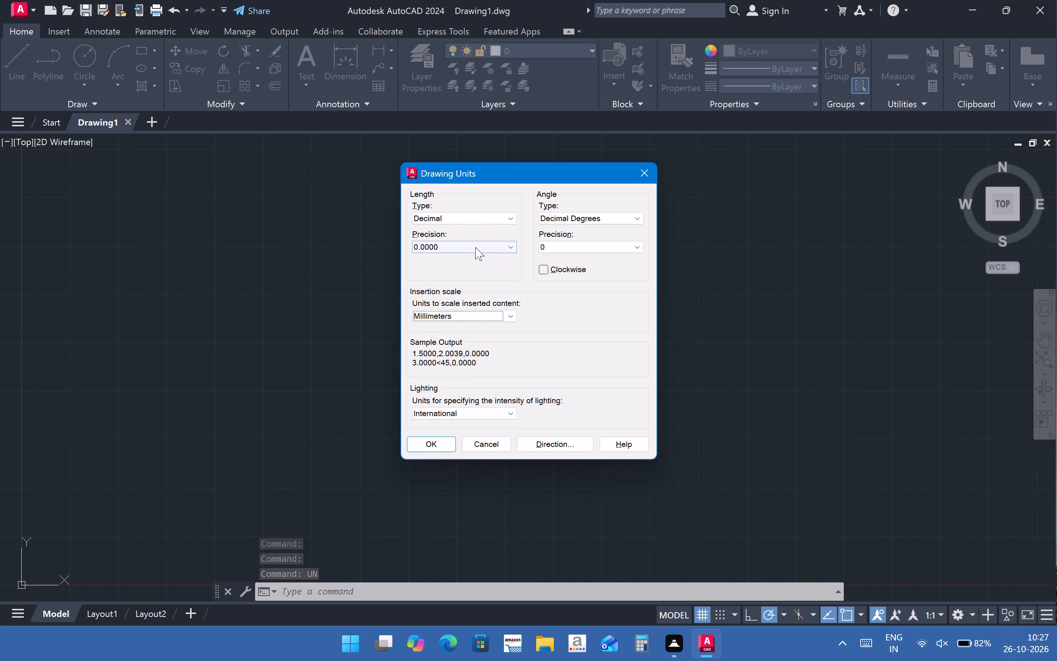
left_click(435, 444)
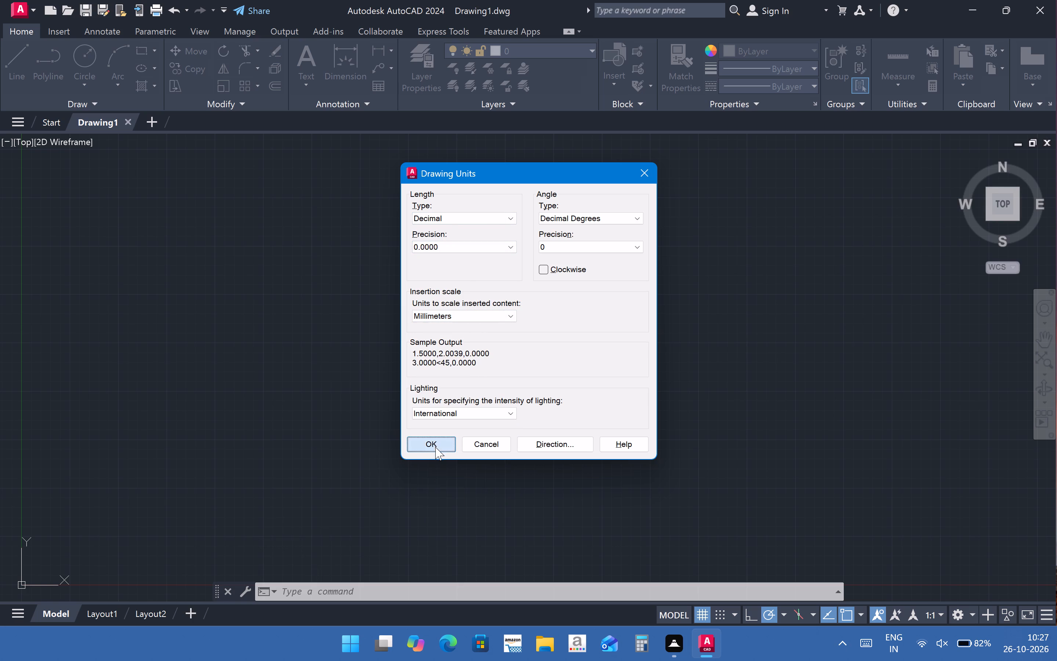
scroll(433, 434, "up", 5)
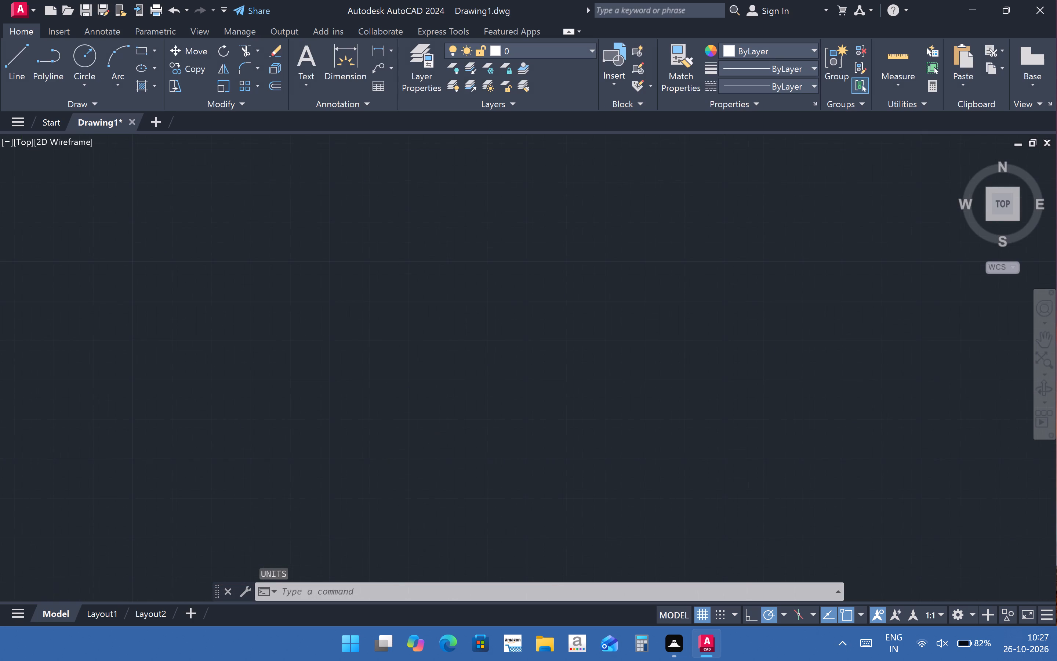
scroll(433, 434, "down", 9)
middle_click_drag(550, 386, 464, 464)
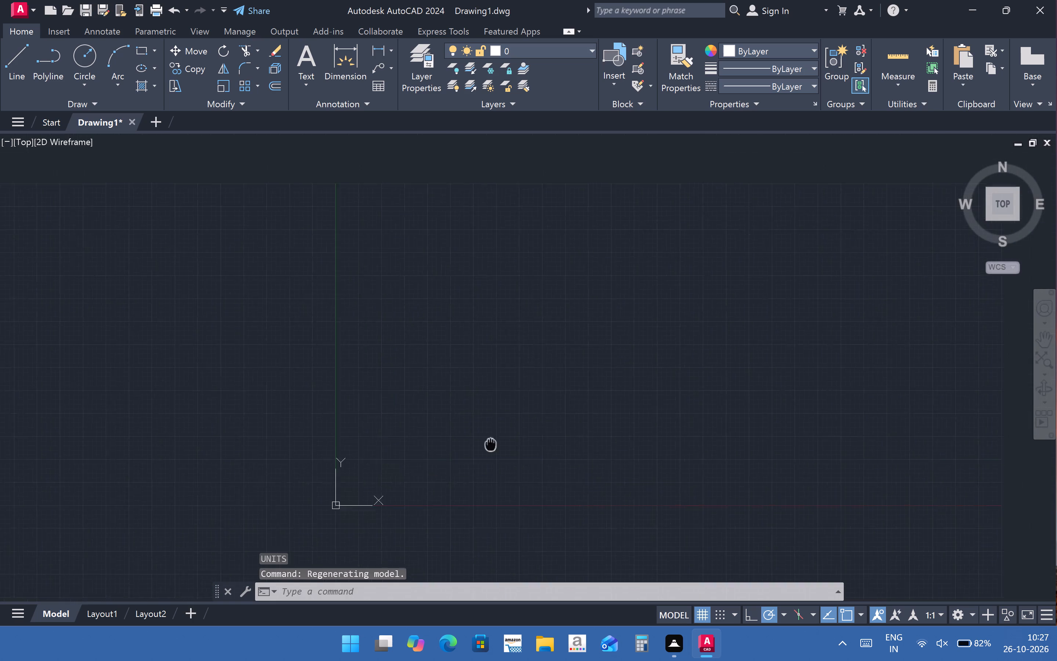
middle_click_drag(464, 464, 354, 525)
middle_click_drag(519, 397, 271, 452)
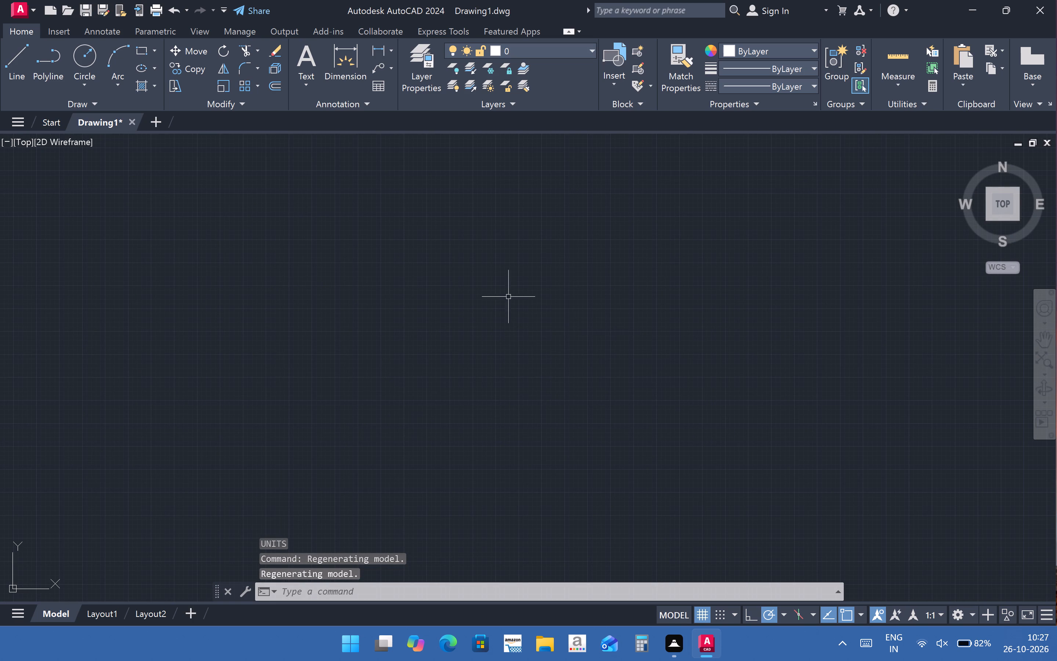
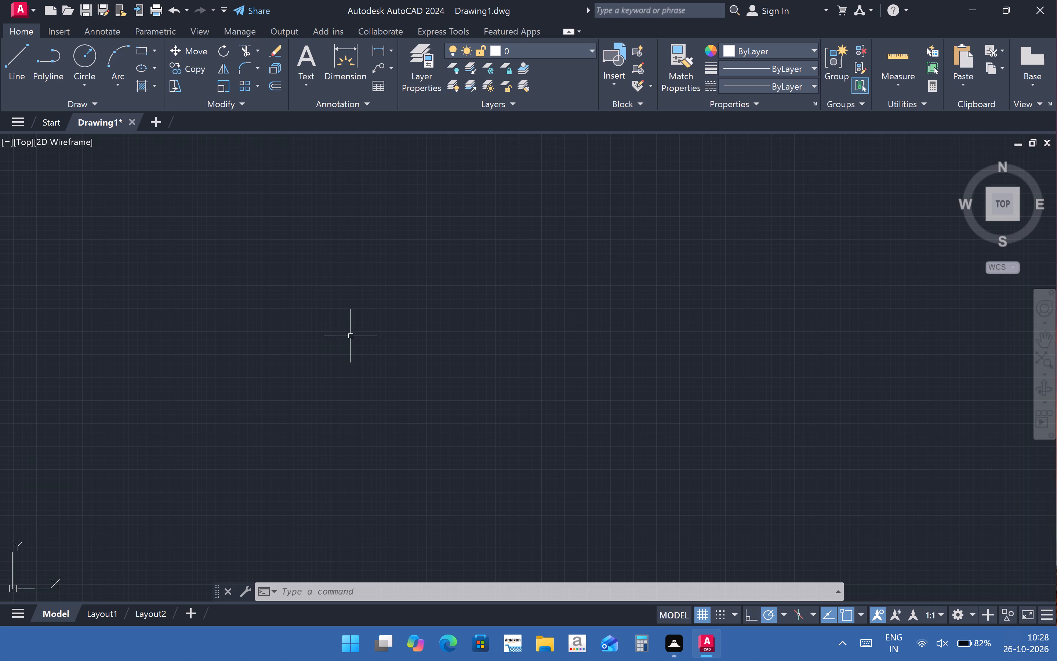
Check the Windows Update status in the Windows Settings and return to the drawing.
left_click(840, 644)
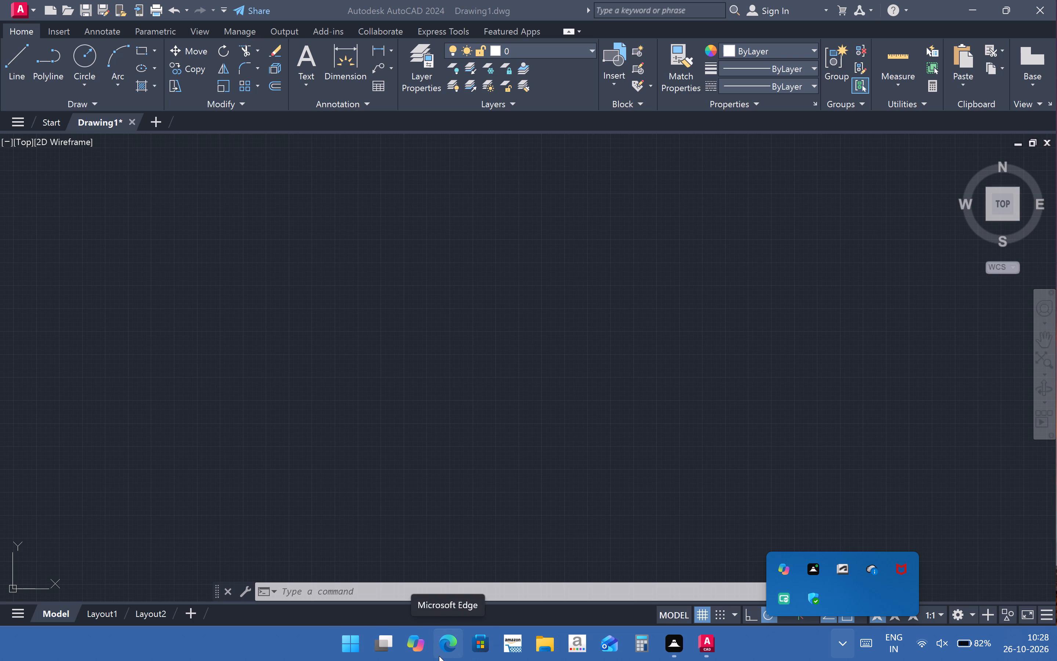
left_click(357, 660)
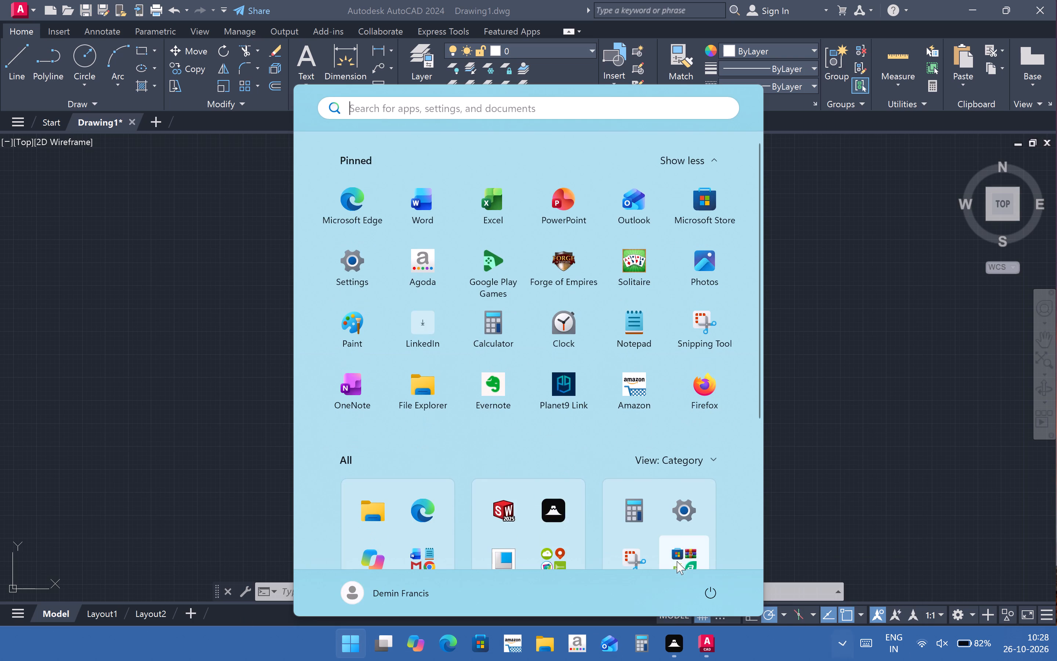
left_click(339, 265)
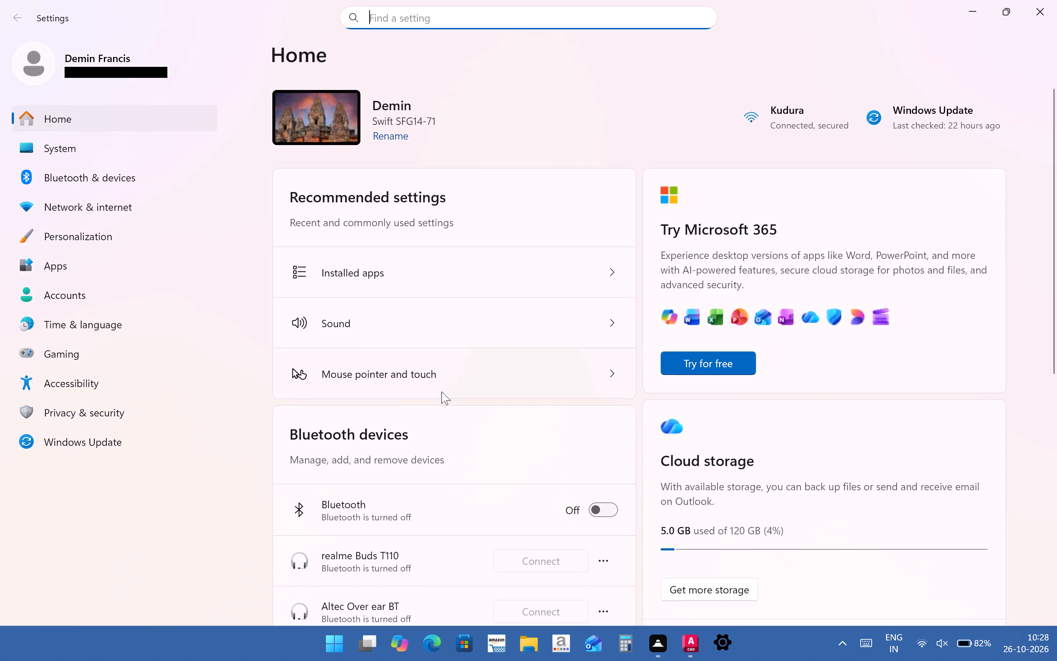
left_click(71, 450)
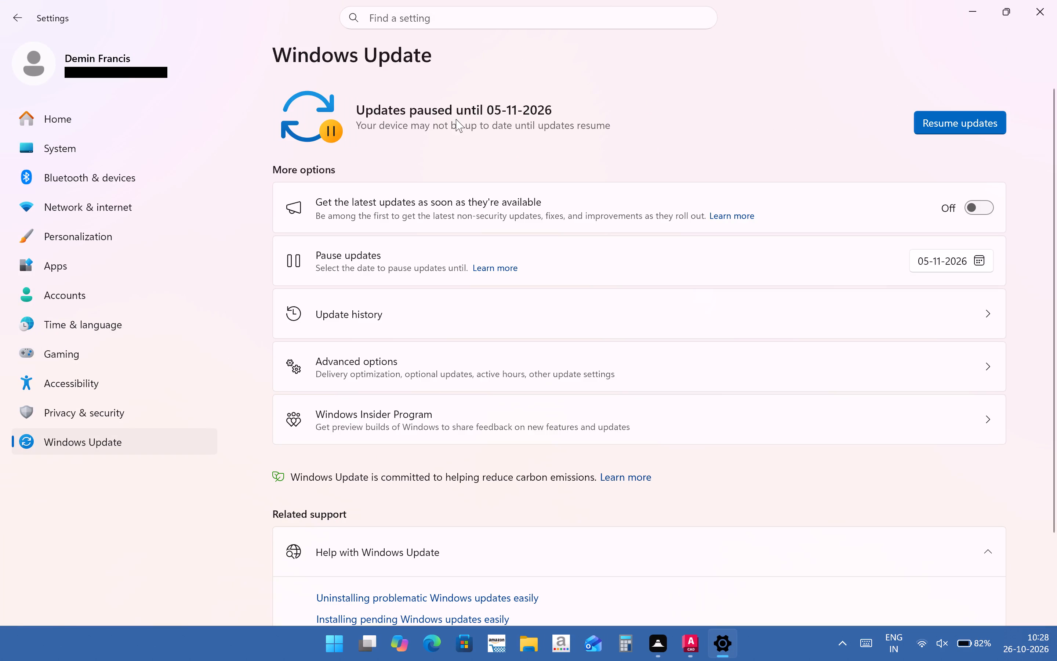
left_click(1056, 0)
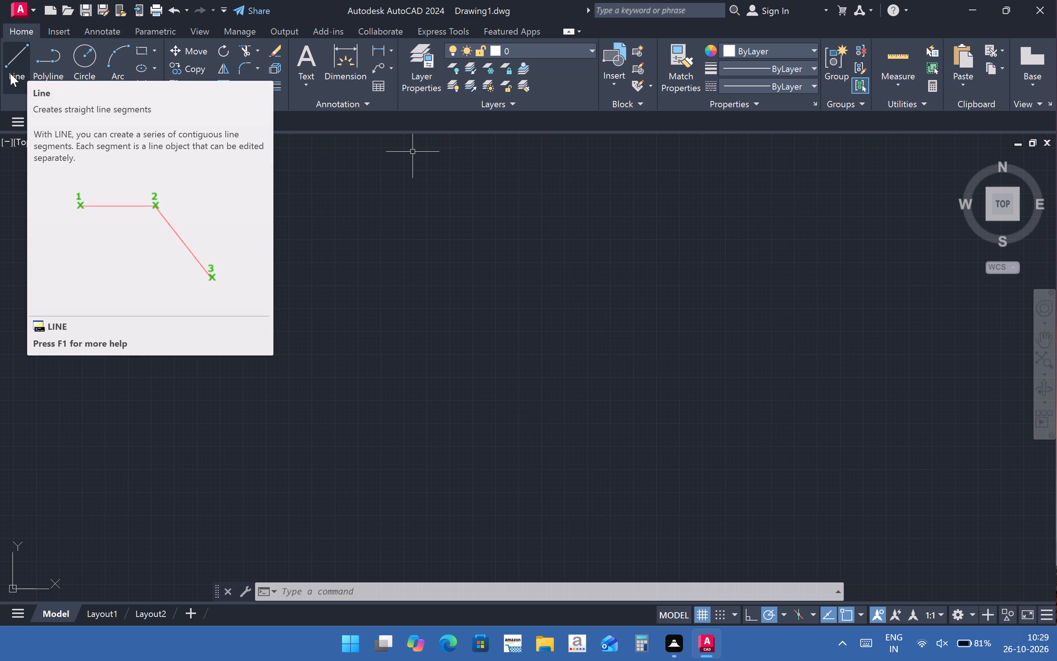
Draw a horizontal line about 252 mm long across the drawing area as the centreline.
left_click(10, 73)
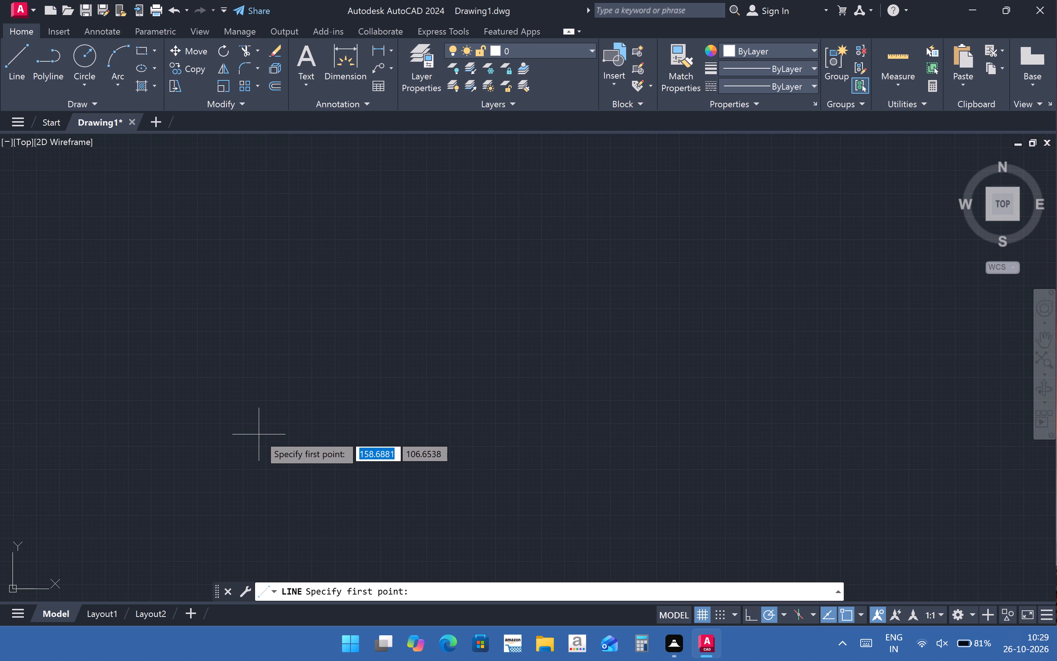
left_click(259, 434)
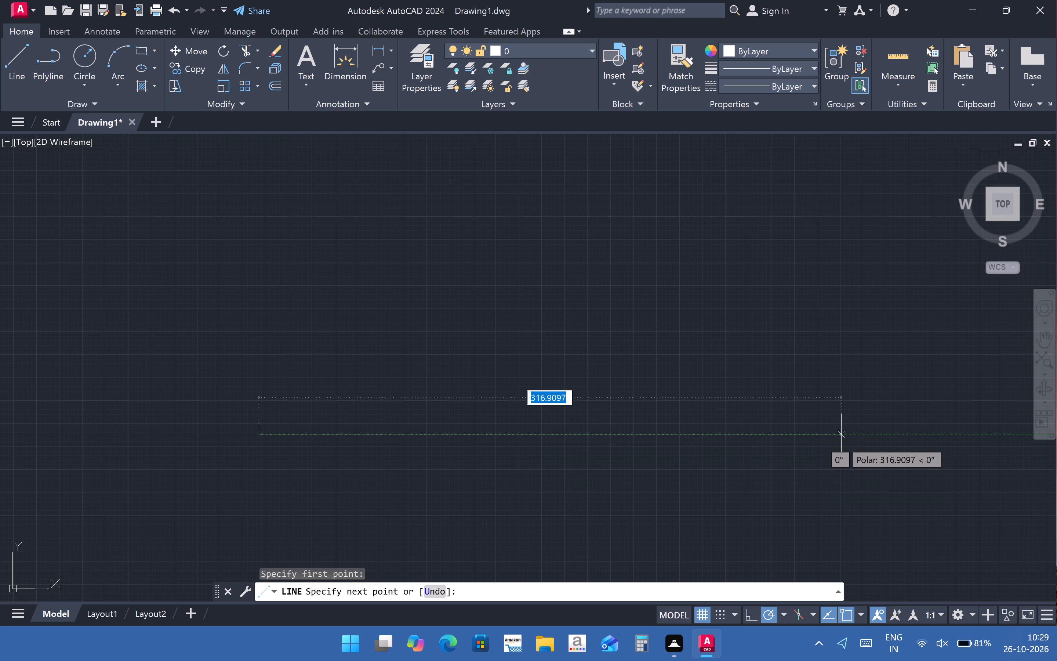
left_click(722, 438)
scroll(655, 499, "up", 1)
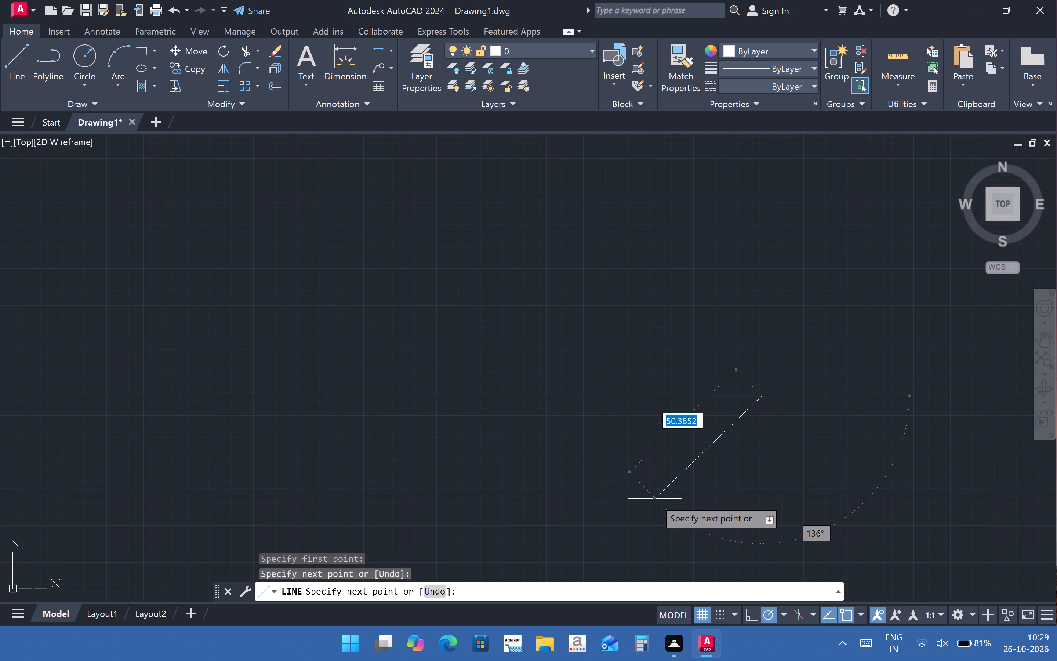
scroll(470, 476, "down", 1)
middle_click_drag(469, 476, 602, 474)
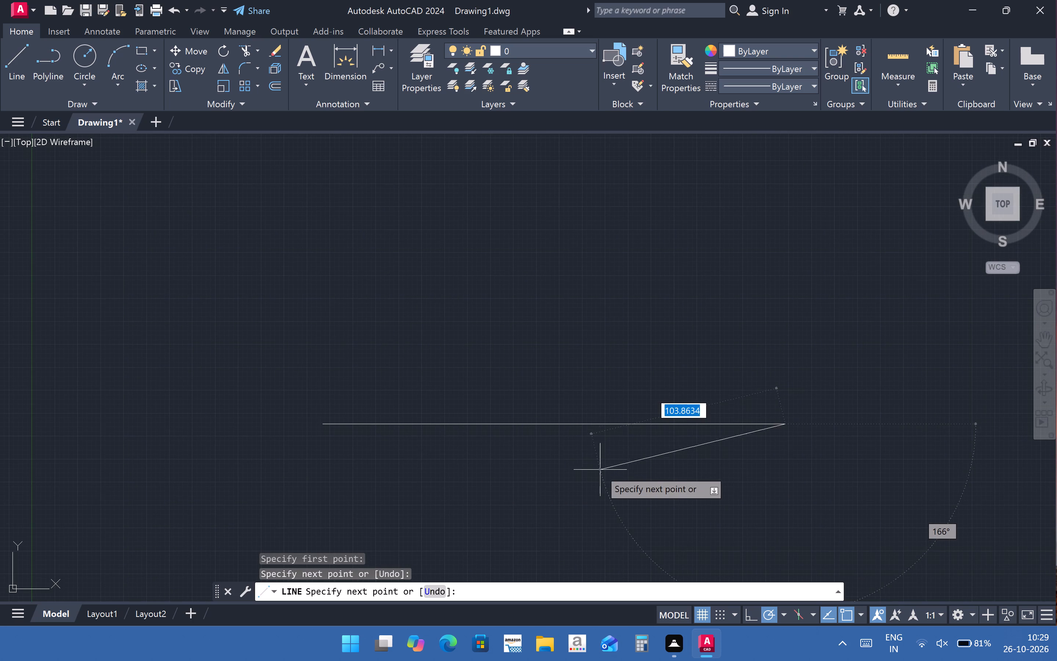
key("Escape")
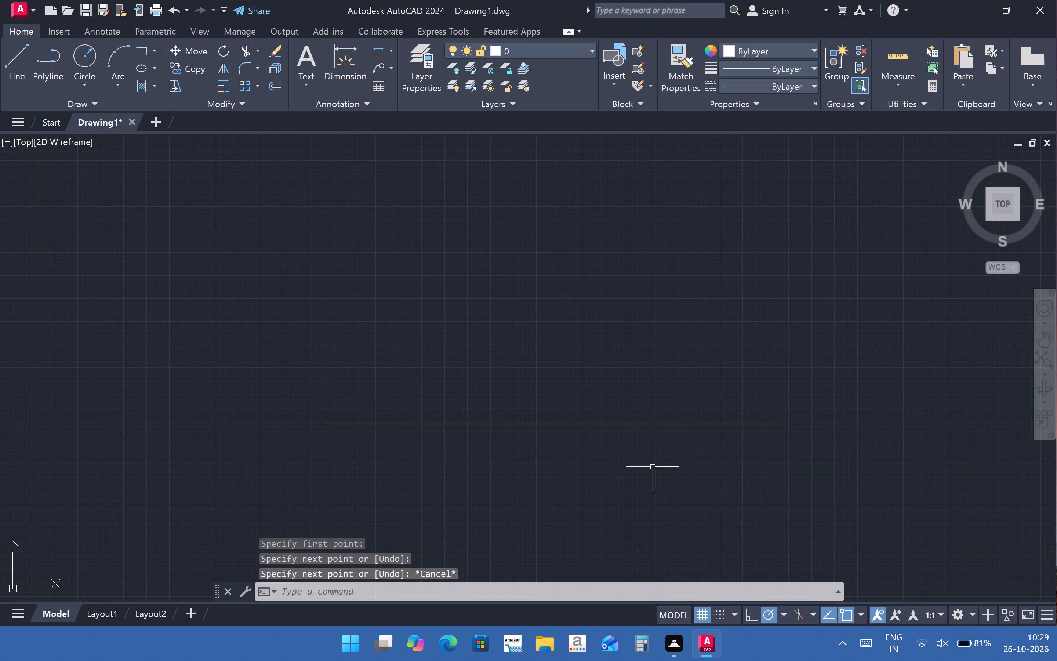
Load the ACAD_ISO08W100 long-dash short-dash linetype from acad.lin into the drawing.
left_click(796, 89)
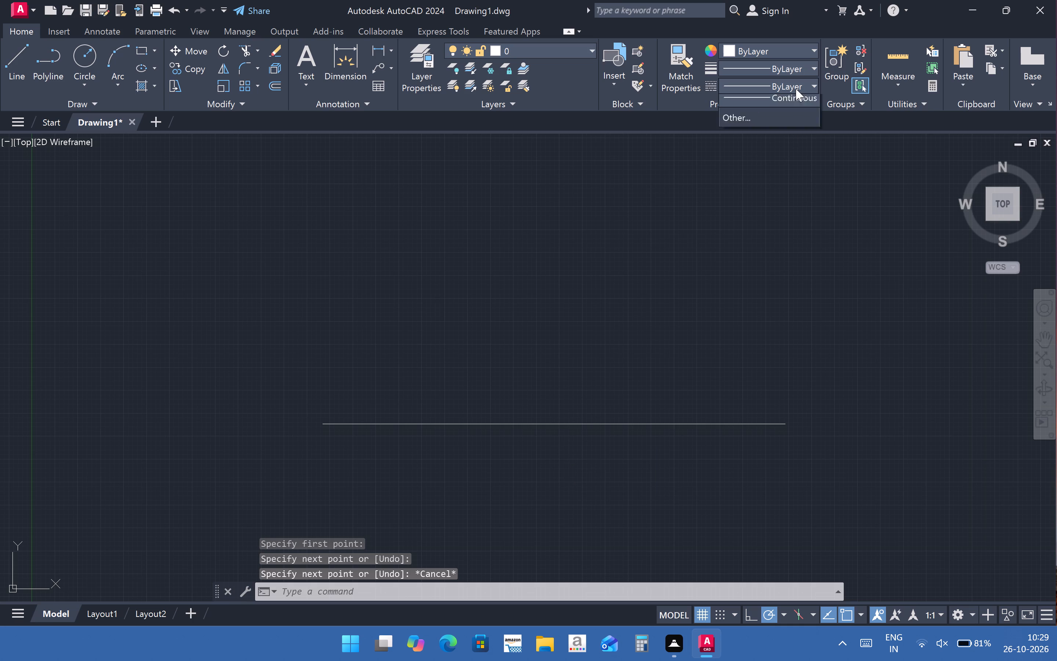
left_click(777, 152)
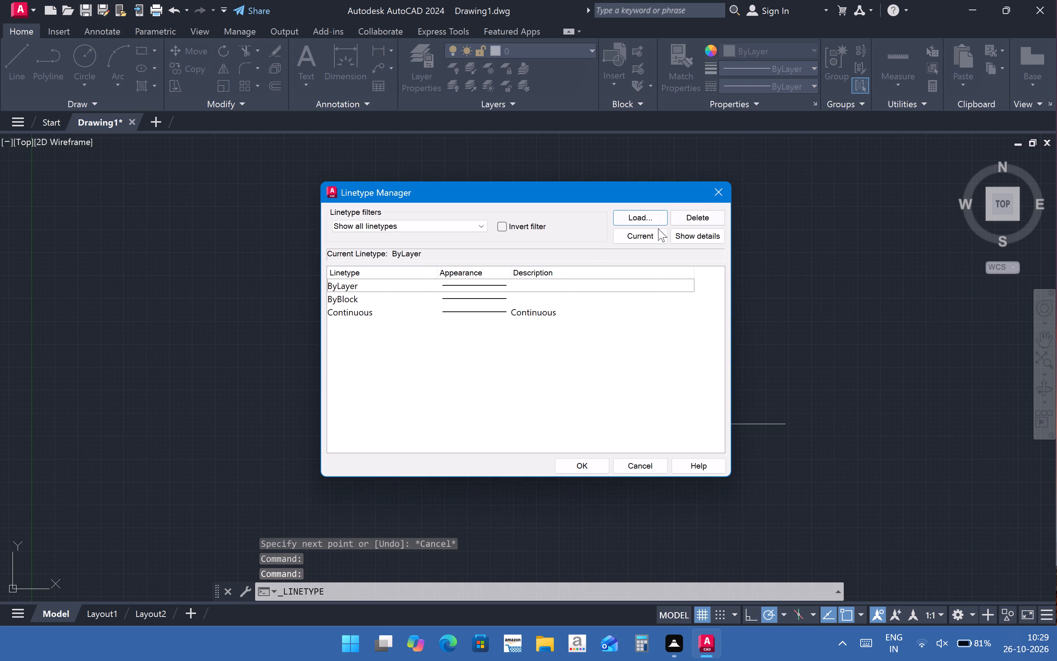
left_click(651, 217)
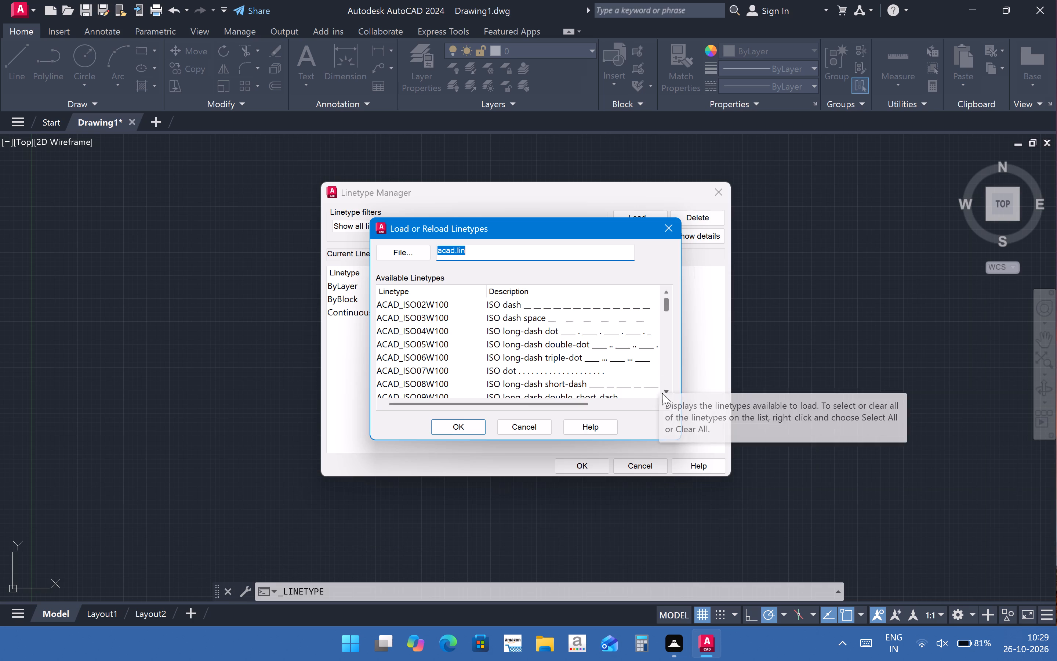
left_click(666, 393)
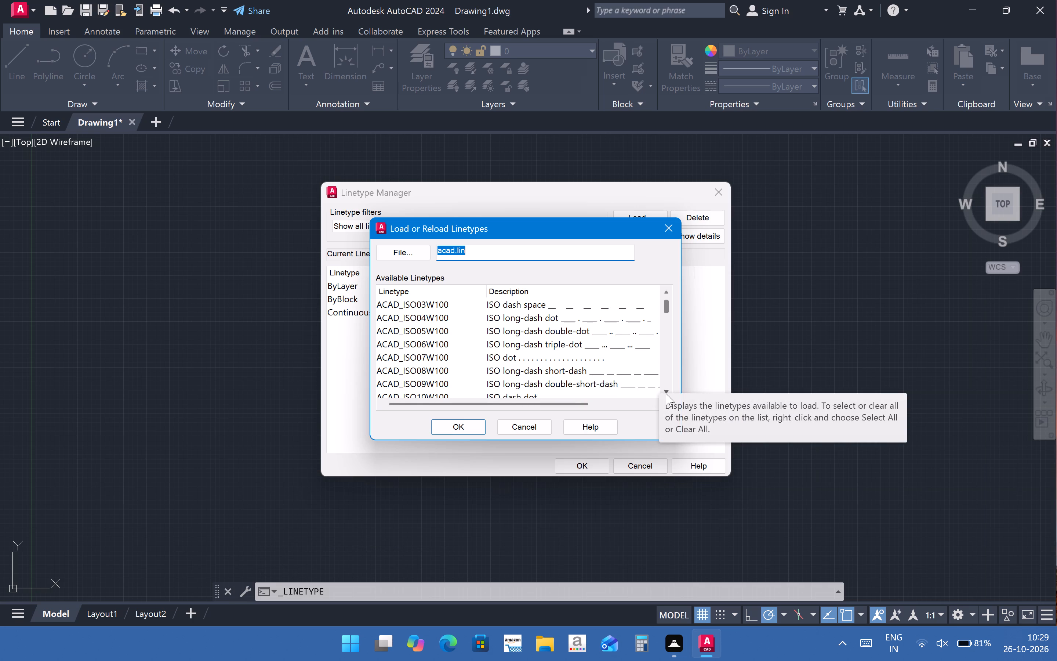
left_click(666, 393)
left_click(571, 353)
left_click(573, 359)
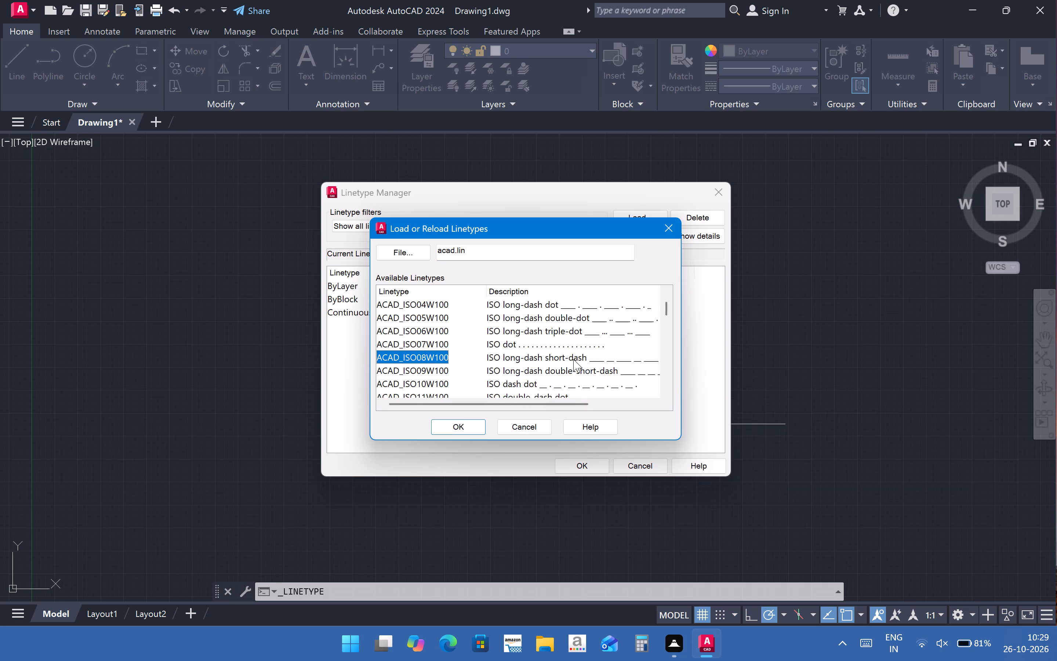
left_click(480, 414)
left_click(463, 441)
left_click(462, 429)
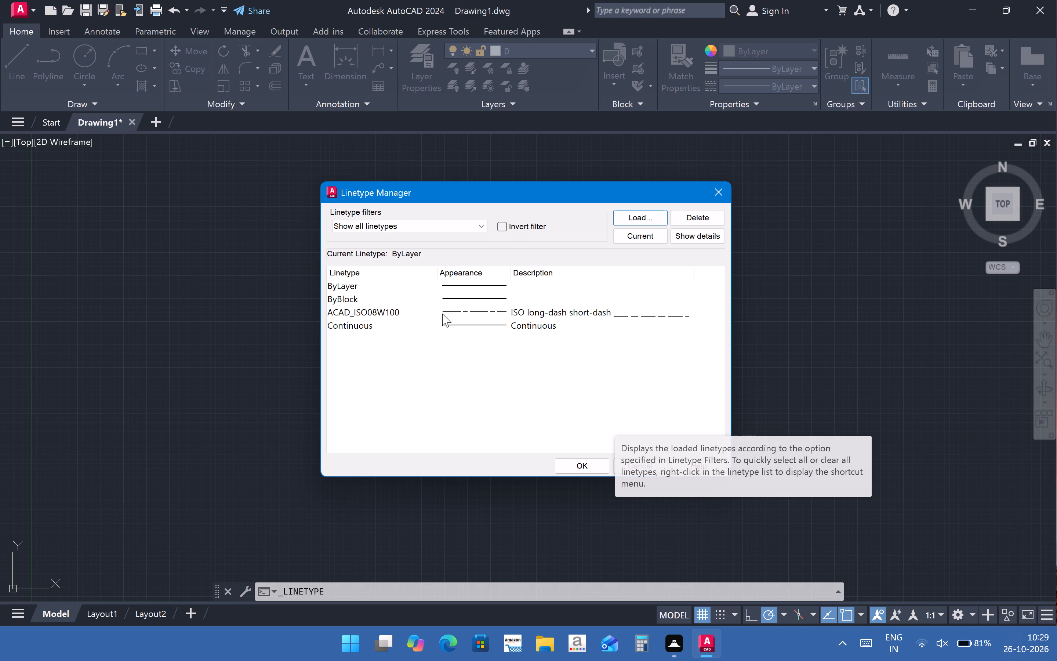
left_click(582, 463)
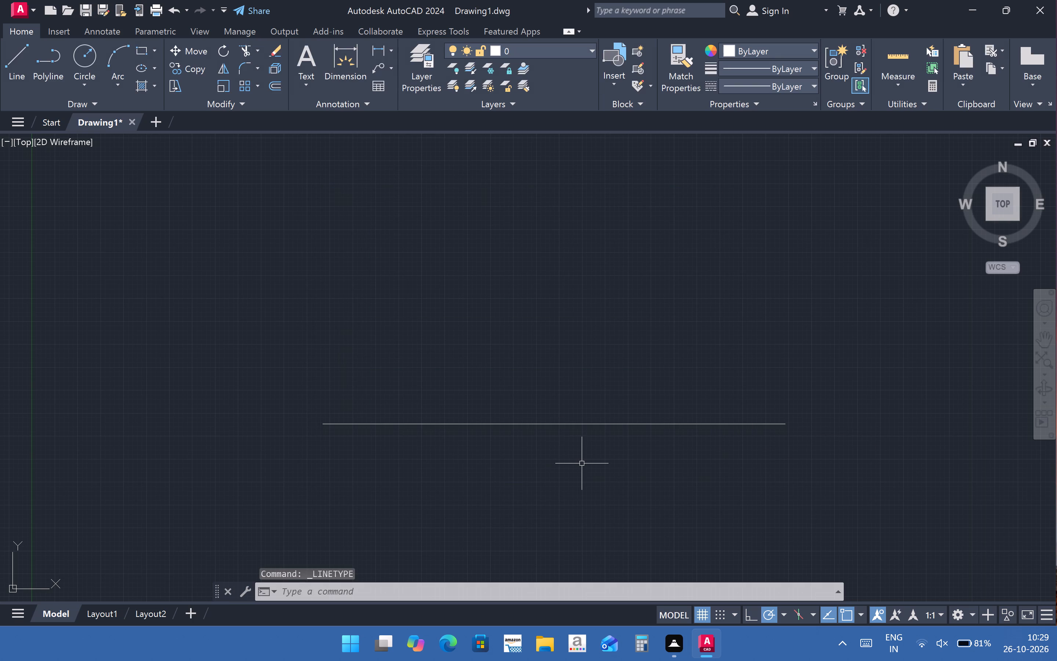
key("Escape")
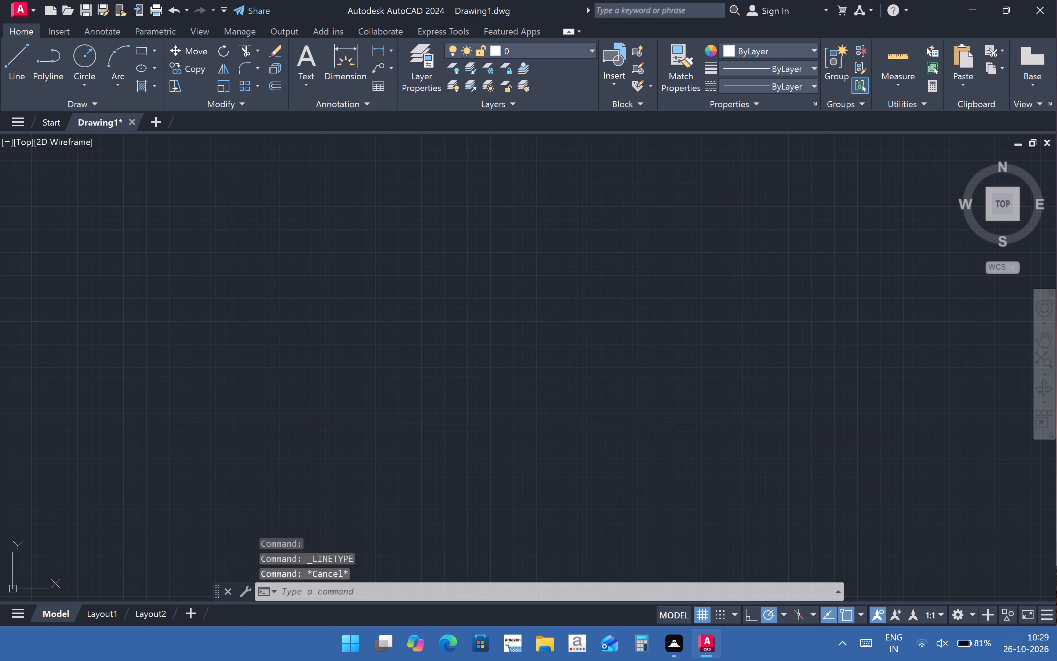
Apply the ACAD_ISO08W100 linetype to the horizontal line, dismiss the Autodesk Access notification and clear the selection.
left_click(605, 423)
left_click(764, 95)
left_click(766, 80)
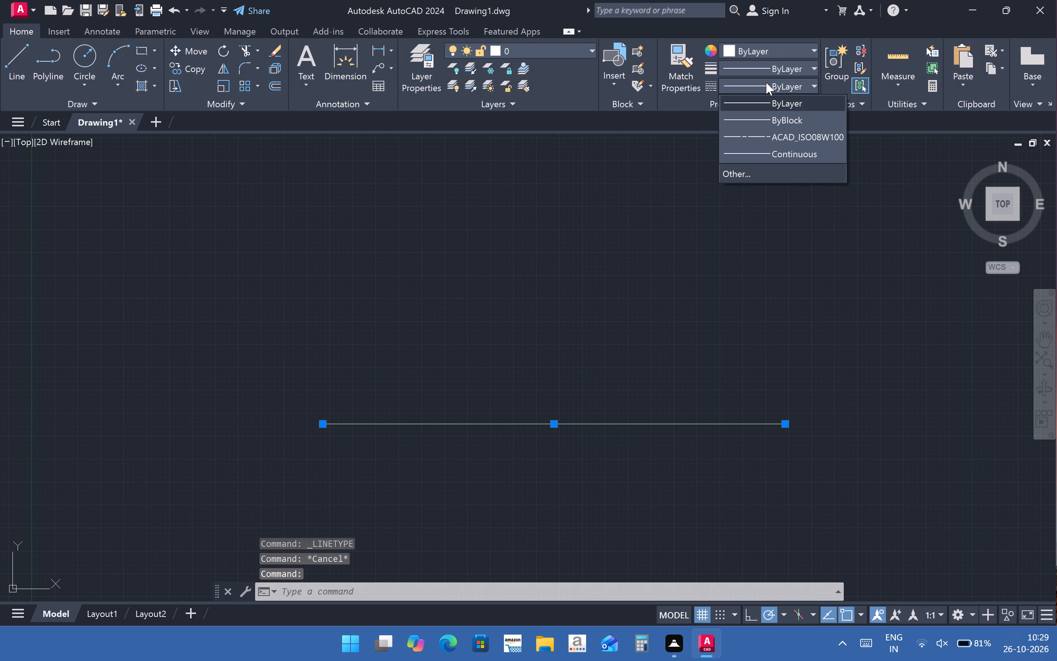
left_click(769, 138)
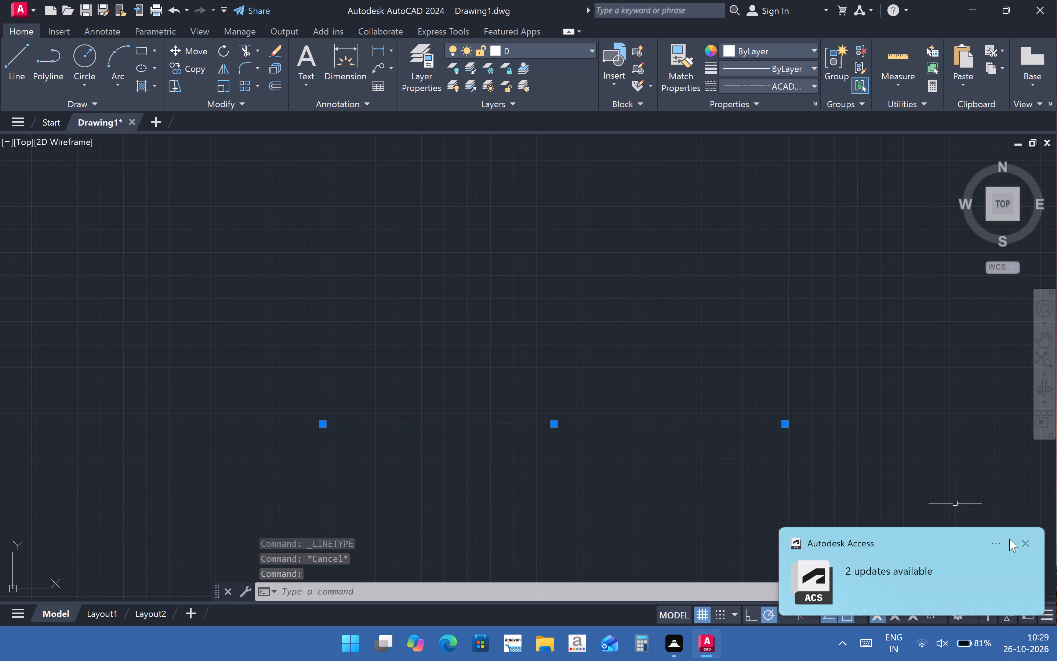
left_click(1027, 544)
left_click(981, 449)
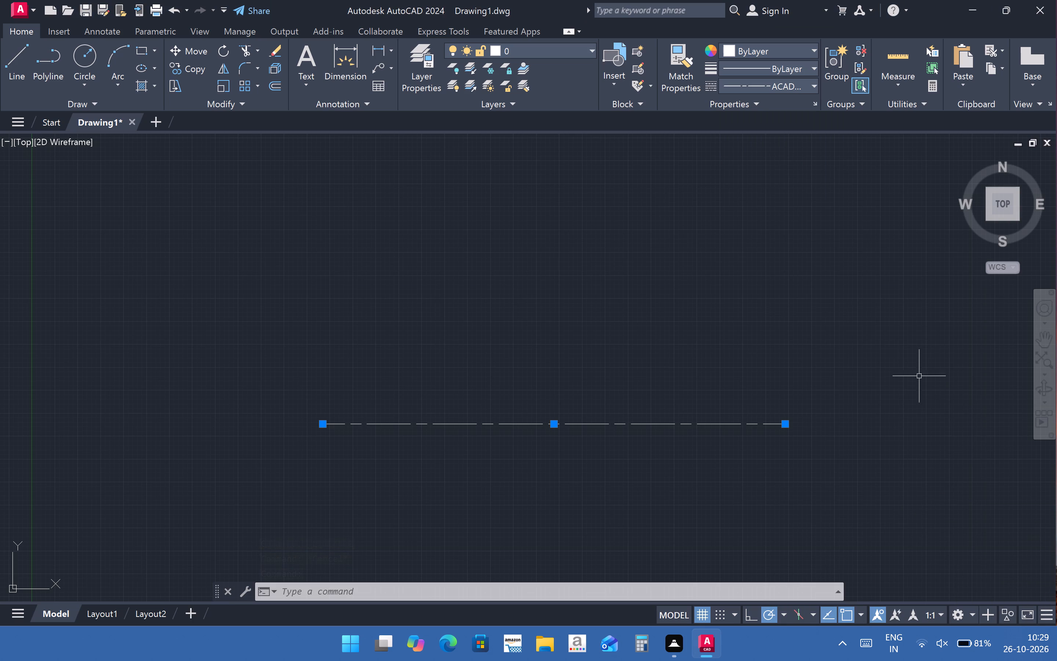
left_click(901, 367)
key("Escape")
key("Escape")
Draw a short vertical line crossing the horizontal centreline slightly right of its midpoint.
middle_click_drag(657, 434, 647, 369)
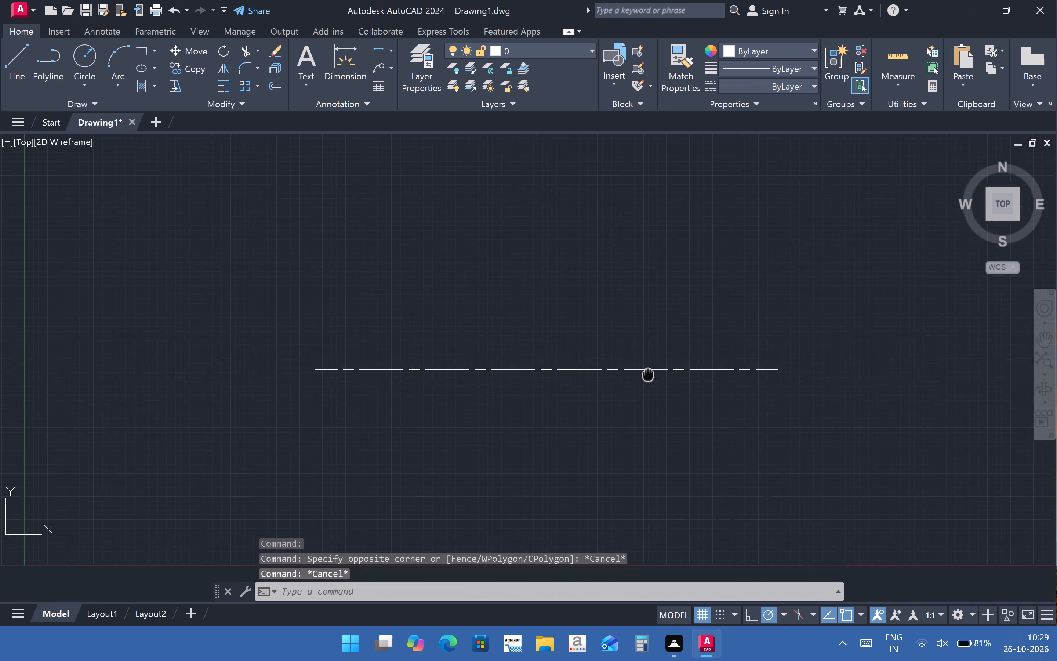
middle_click_drag(647, 369, 649, 354)
middle_click_drag(515, 438, 514, 415)
middle_click_drag(514, 415, 513, 438)
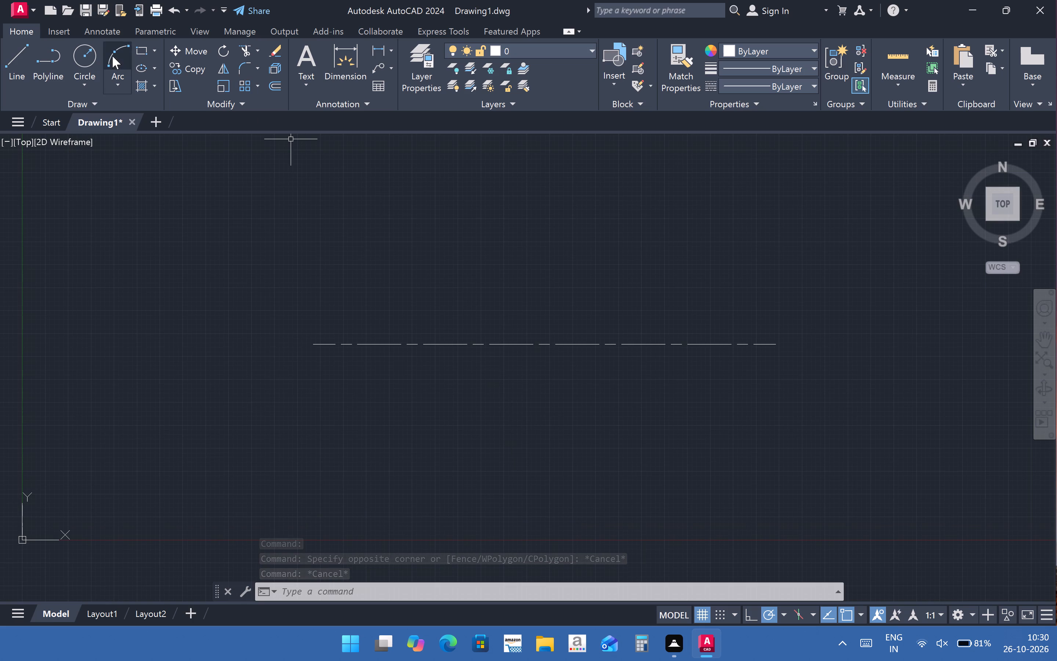
left_click(84, 84)
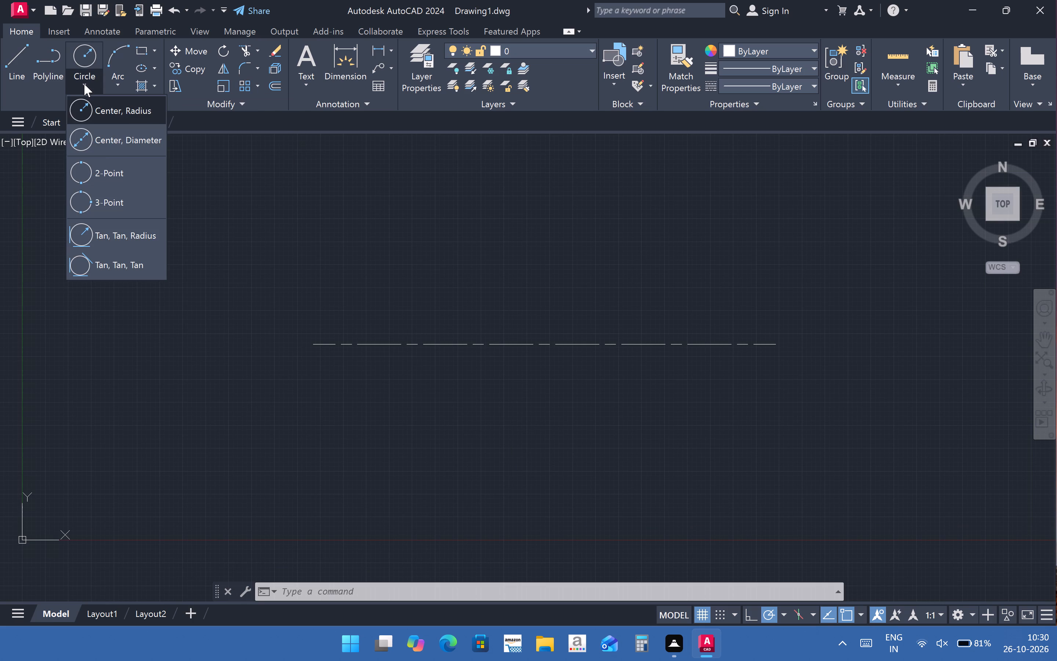
left_click(95, 148)
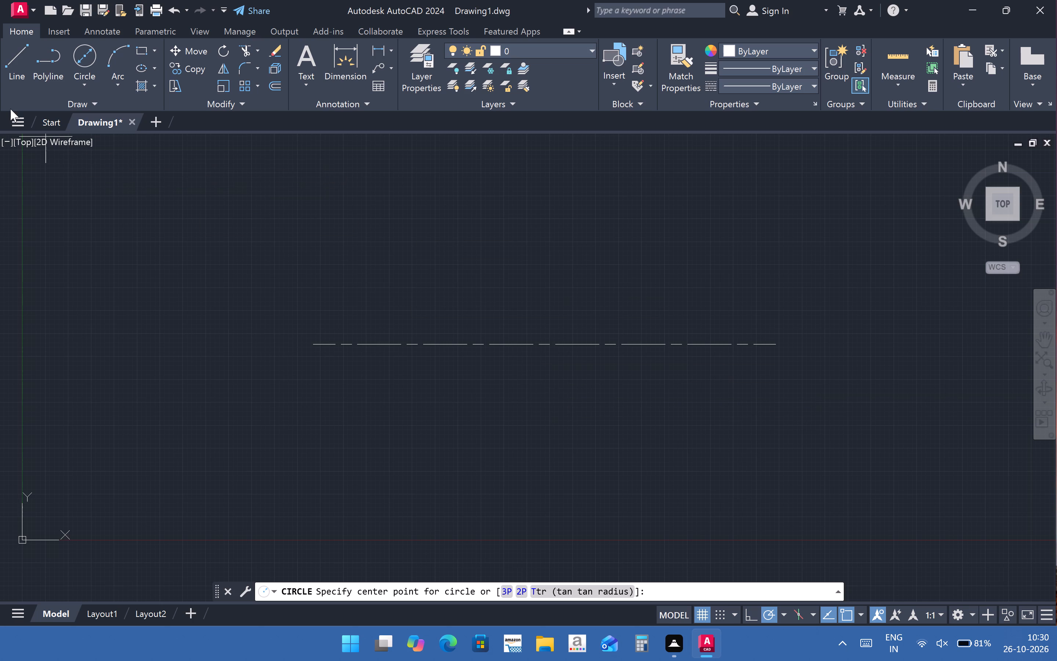
left_click(8, 65)
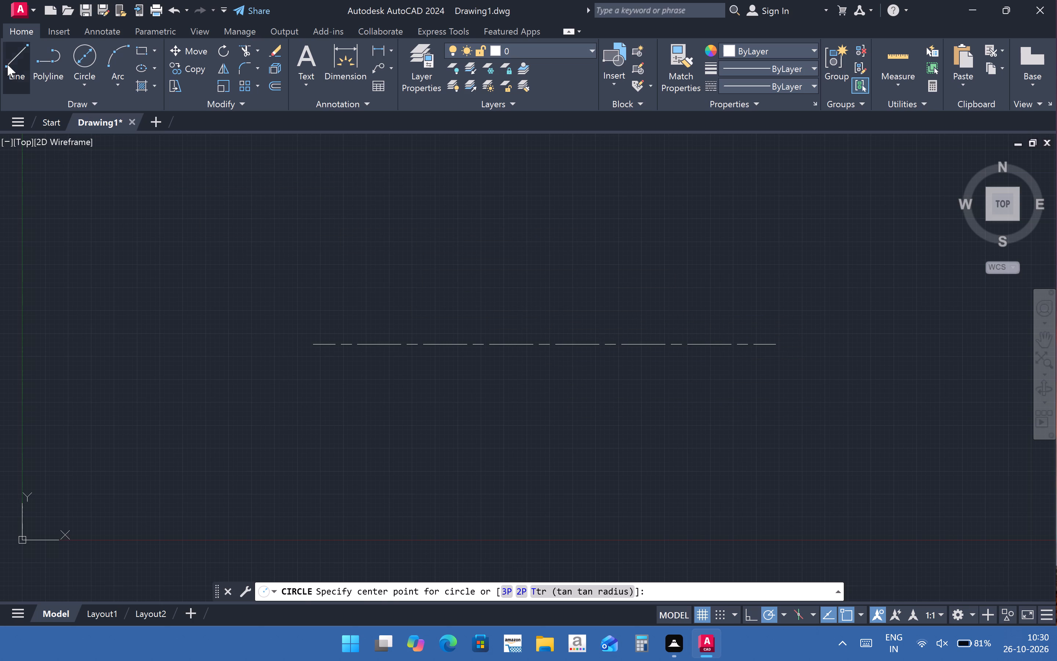
left_click(570, 313)
left_click(575, 384)
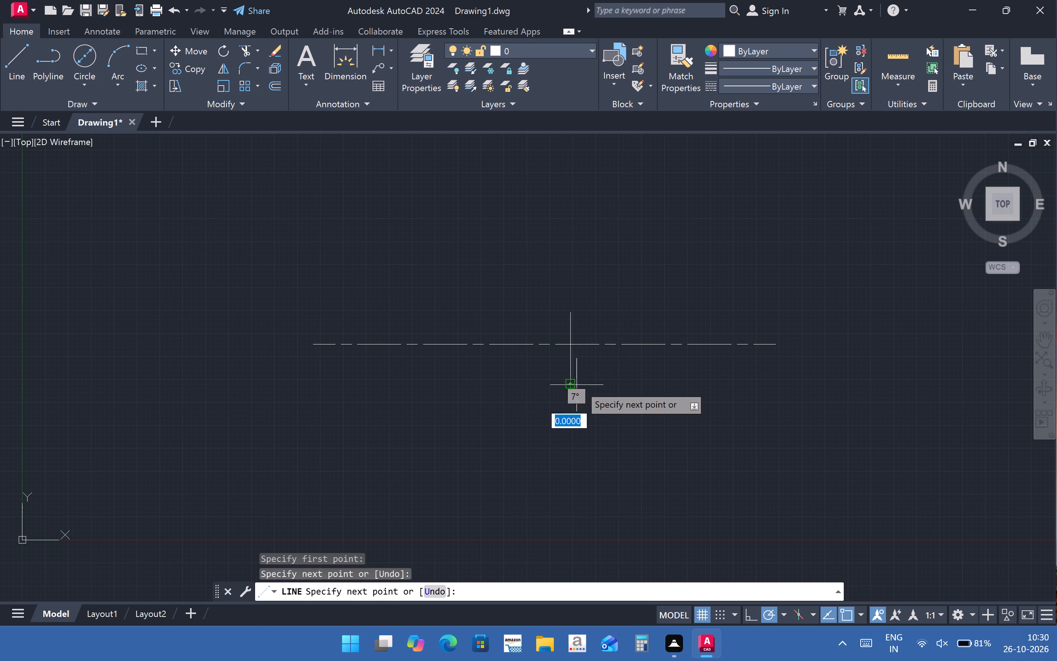
key("Escape")
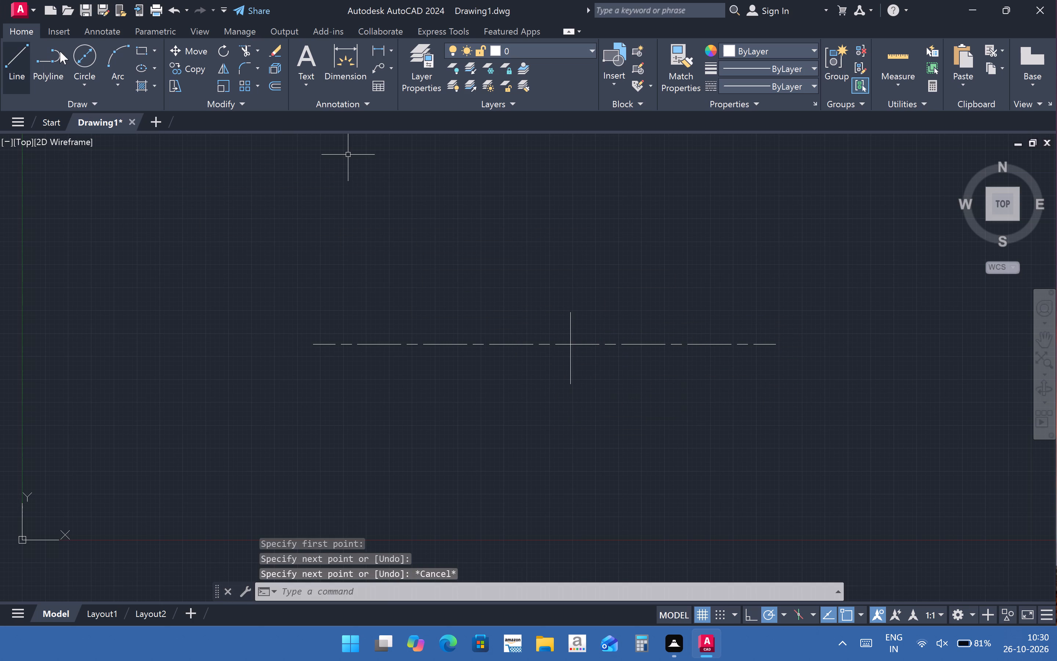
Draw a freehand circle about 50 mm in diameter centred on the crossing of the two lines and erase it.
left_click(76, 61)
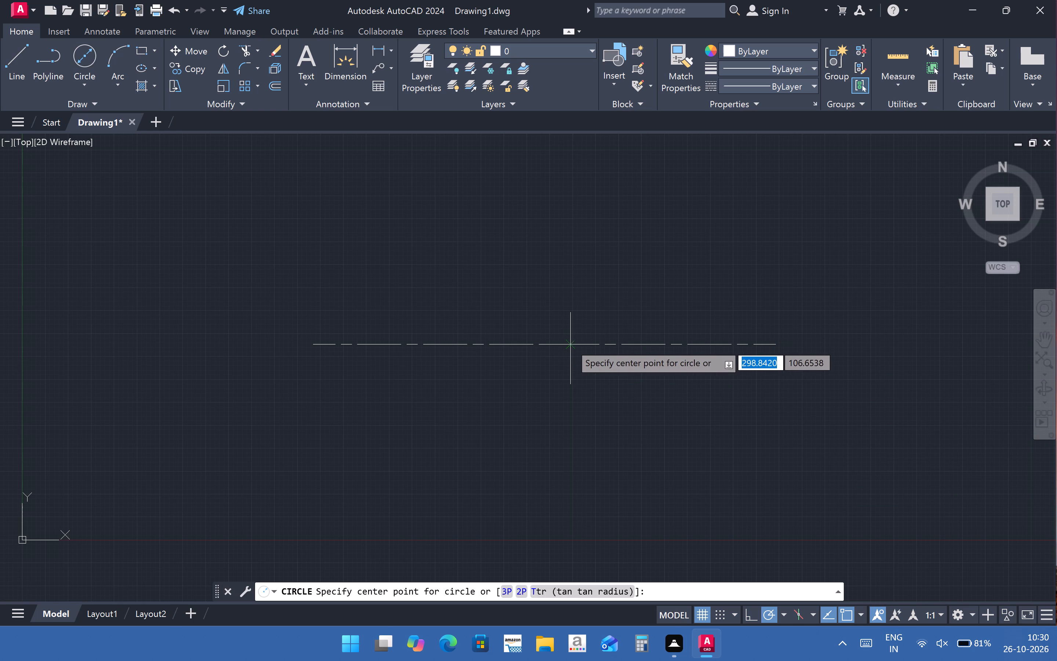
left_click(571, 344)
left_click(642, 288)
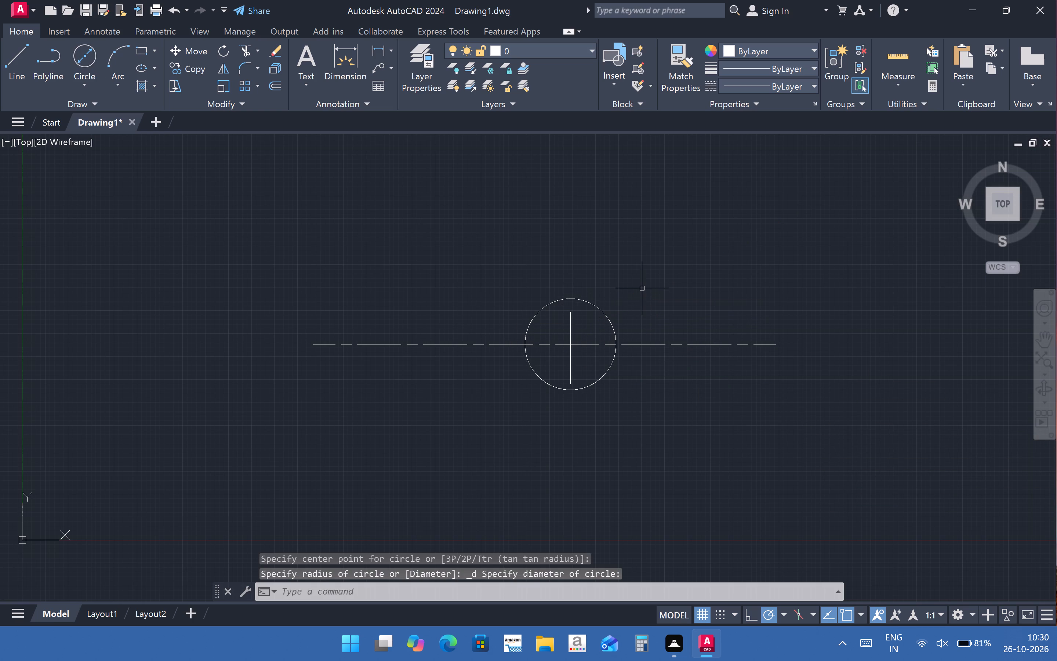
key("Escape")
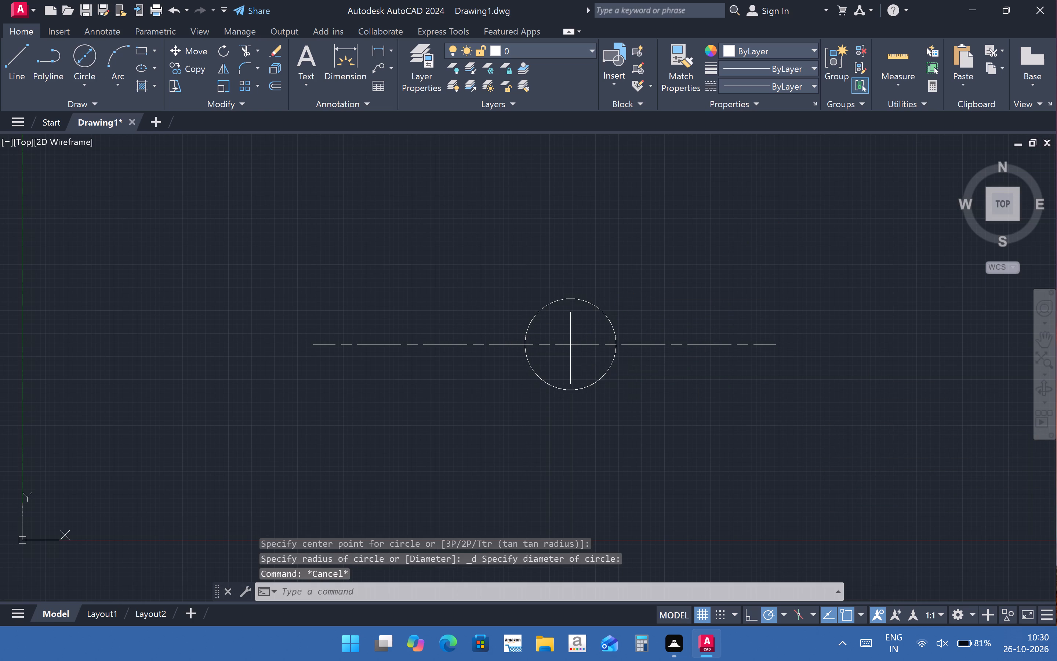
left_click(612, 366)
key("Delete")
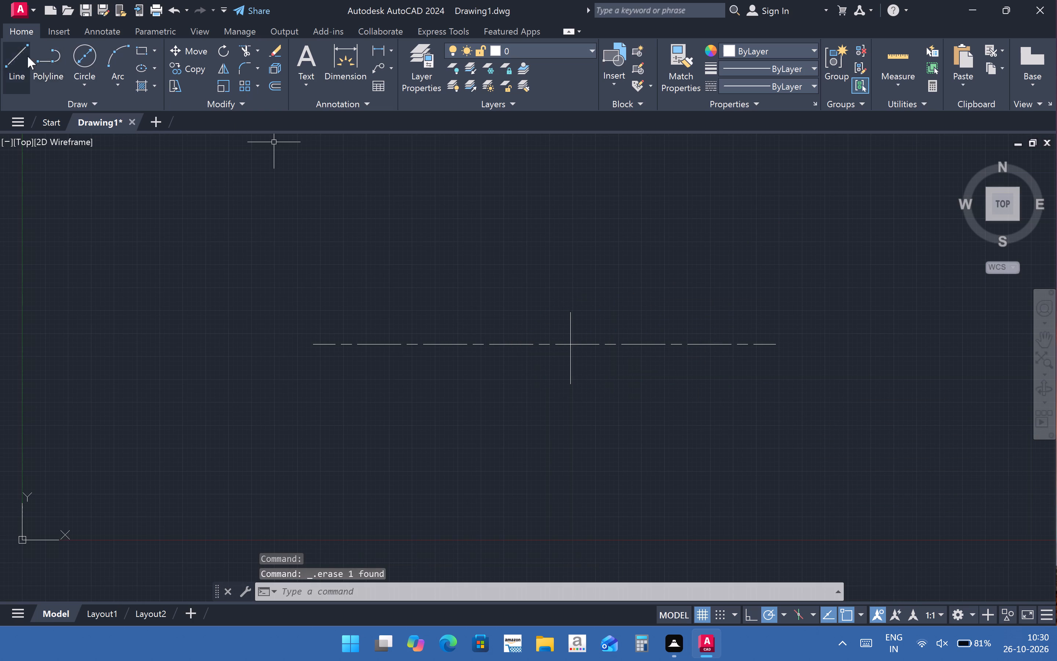
Draw a 20 mm diameter circle centred on the crossing of the vertical line and the centreline.
left_click(66, 57)
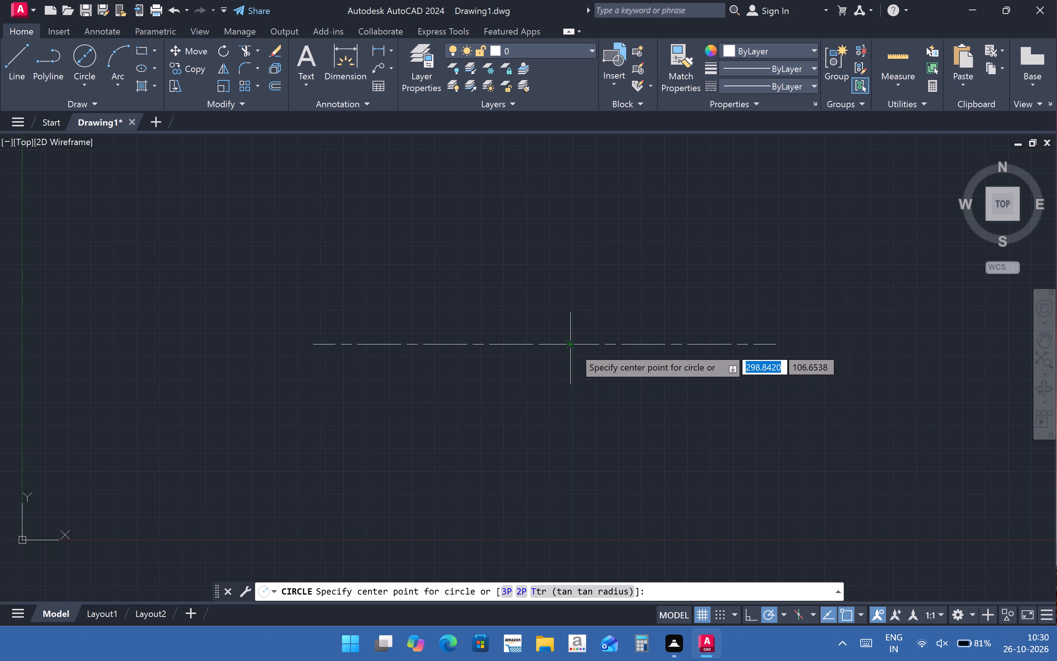
left_click(574, 348)
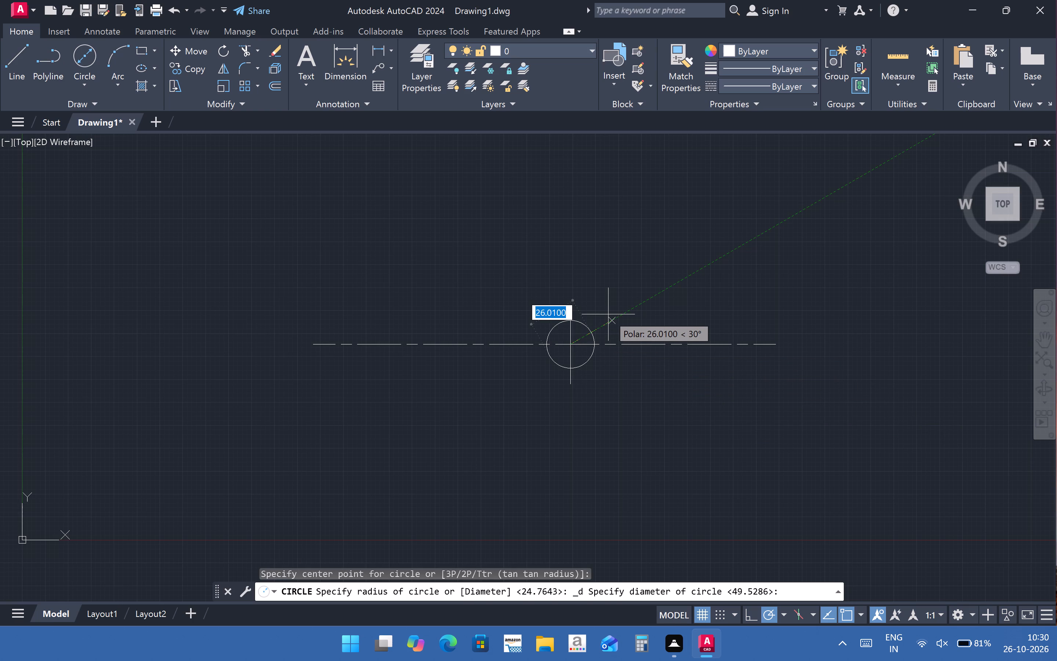
type("20")
key("Return")
key("Return")
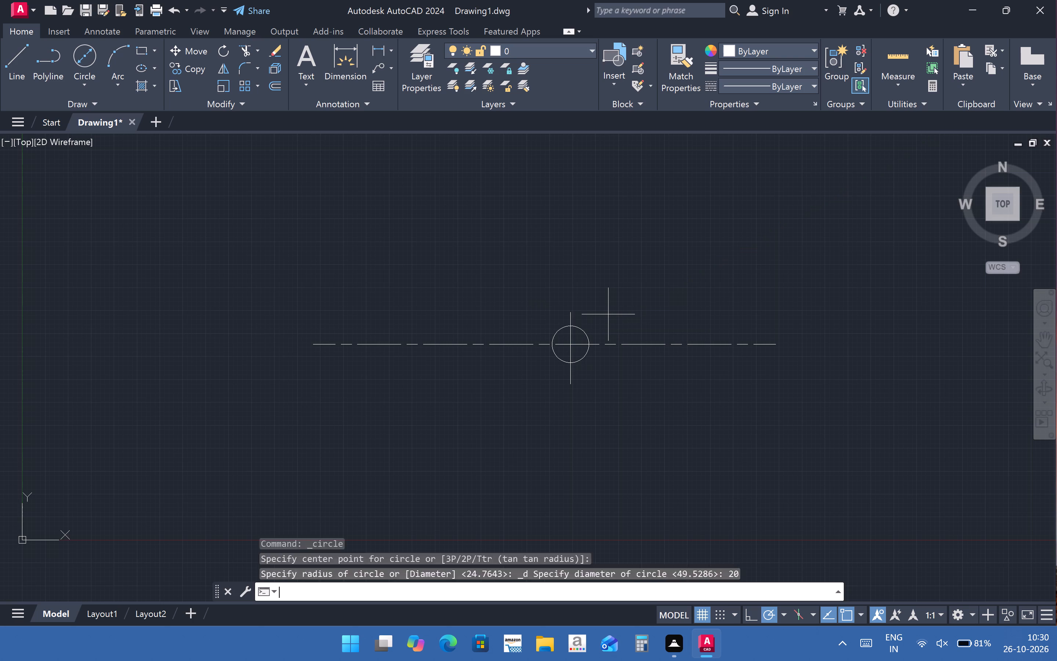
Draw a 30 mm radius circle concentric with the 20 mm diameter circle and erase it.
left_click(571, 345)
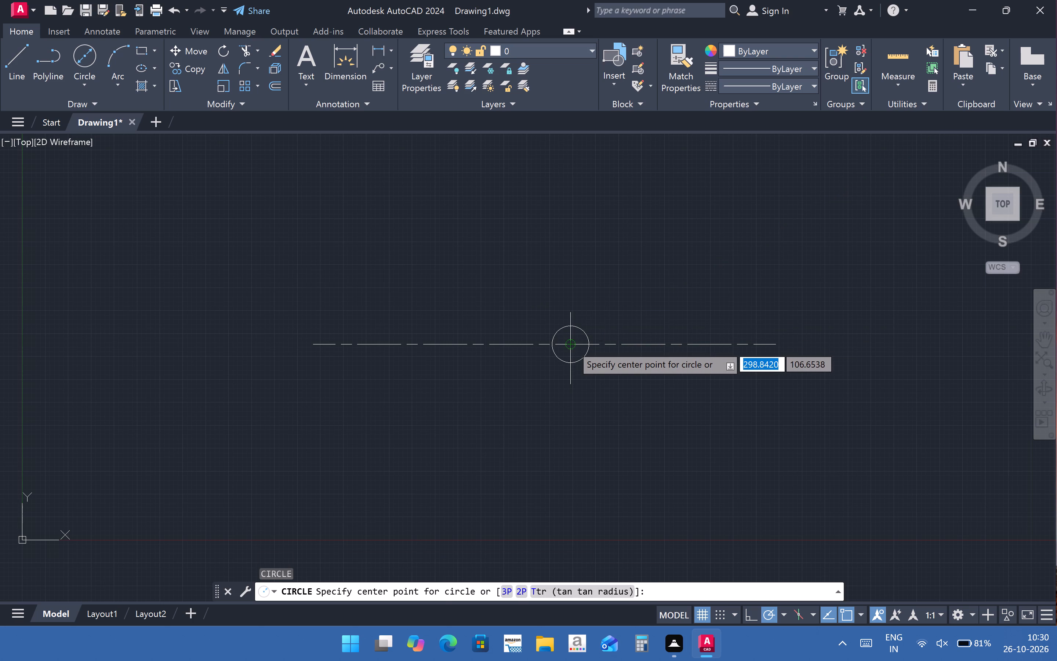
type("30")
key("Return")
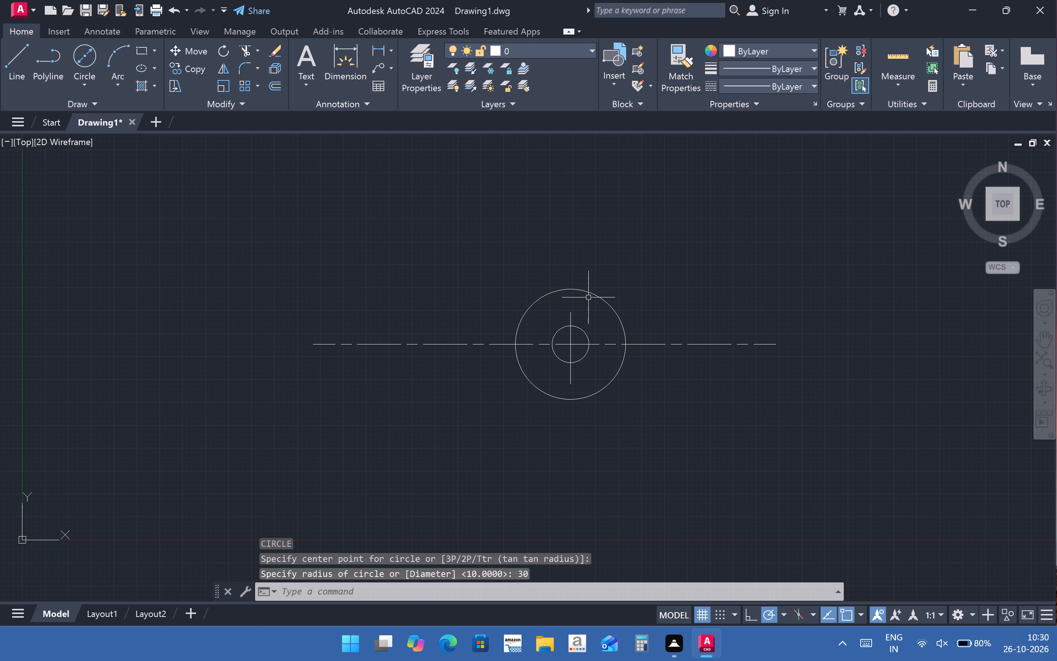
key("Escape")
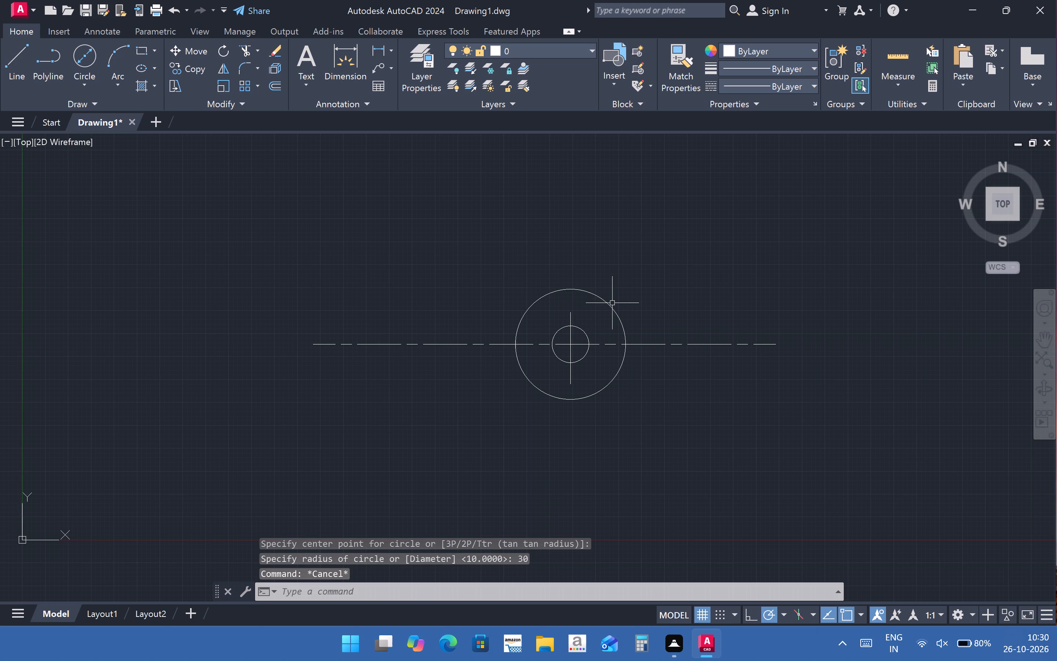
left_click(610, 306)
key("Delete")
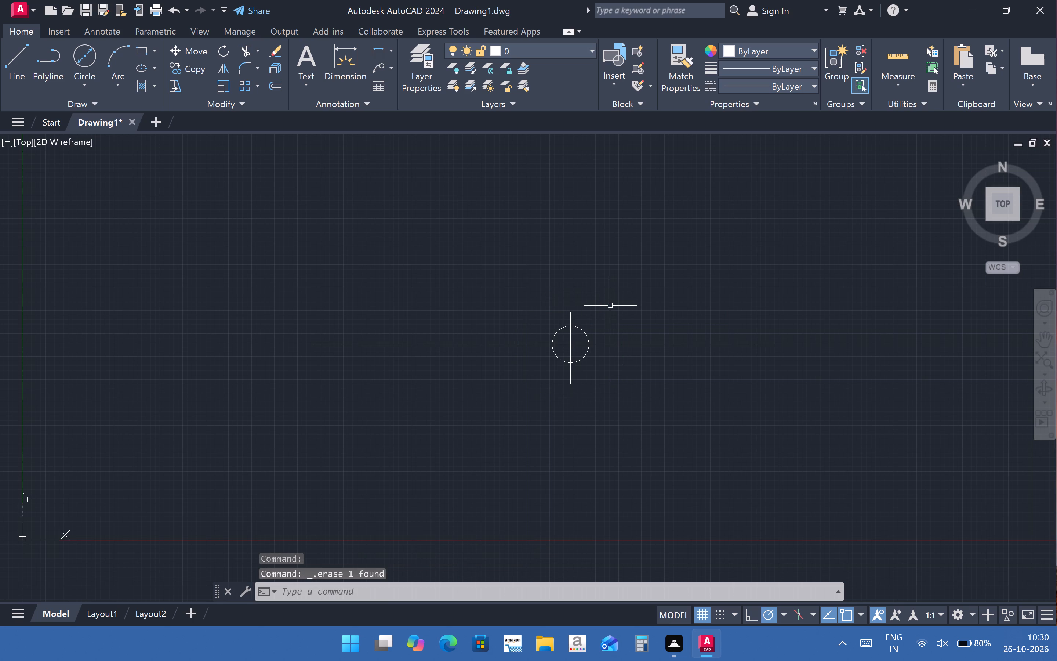
Draw a 30 mm diameter circle concentric with the 20 mm diameter circle.
left_click(96, 80)
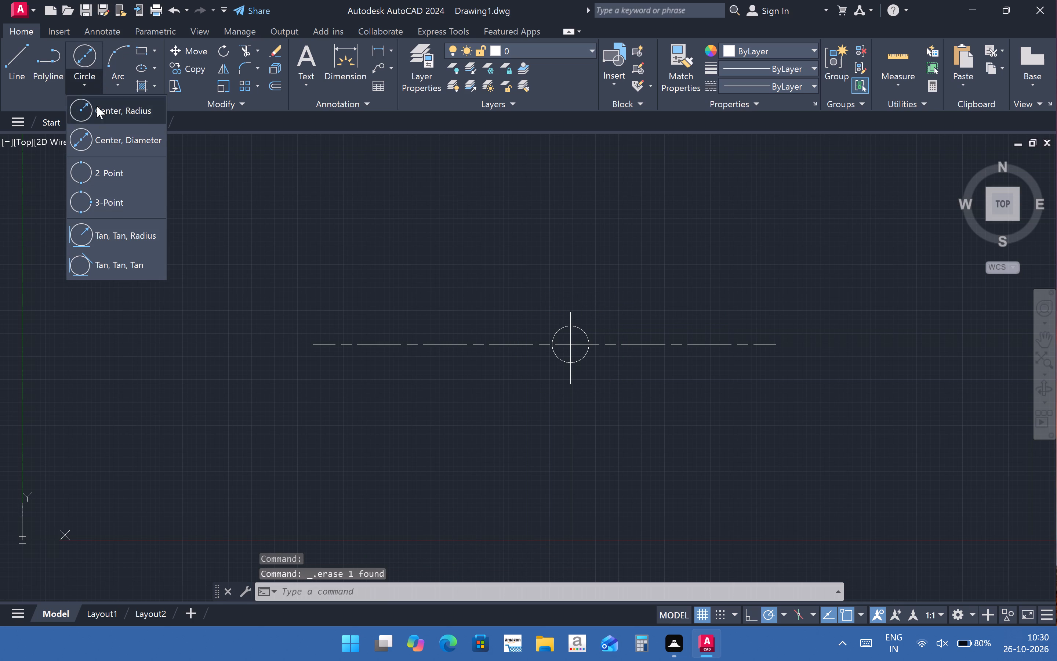
left_click(103, 134)
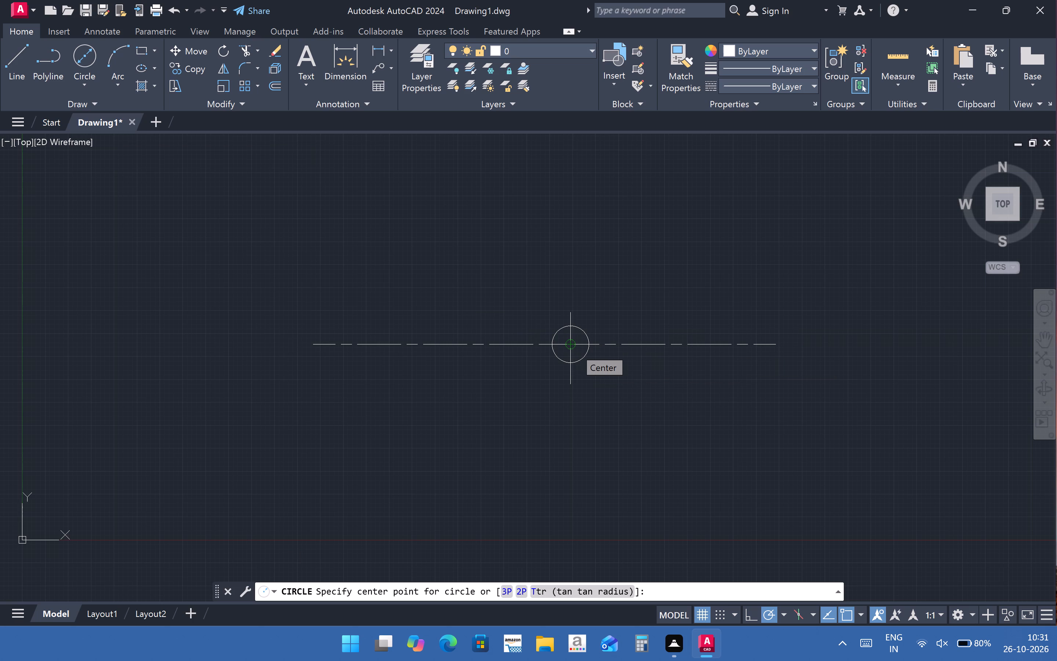
left_click(575, 348)
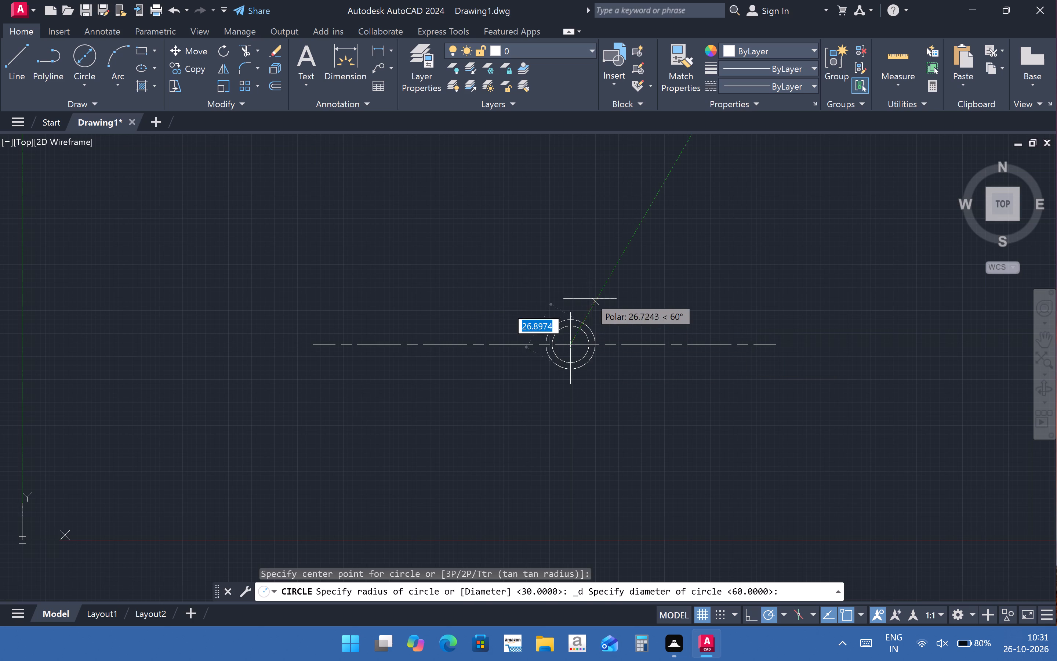
type("30")
key("Return")
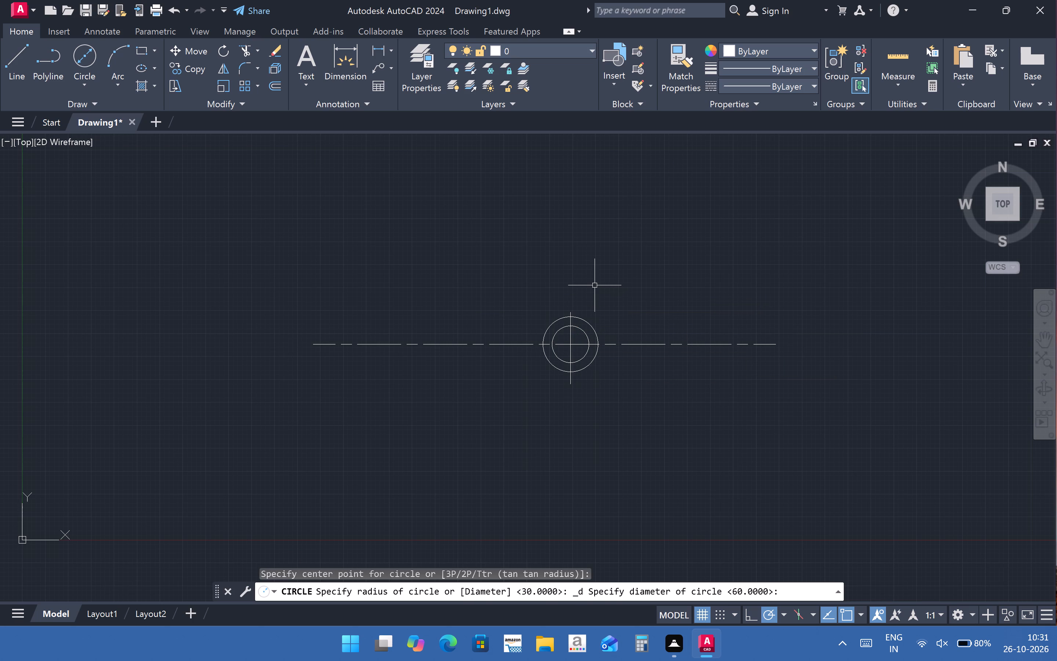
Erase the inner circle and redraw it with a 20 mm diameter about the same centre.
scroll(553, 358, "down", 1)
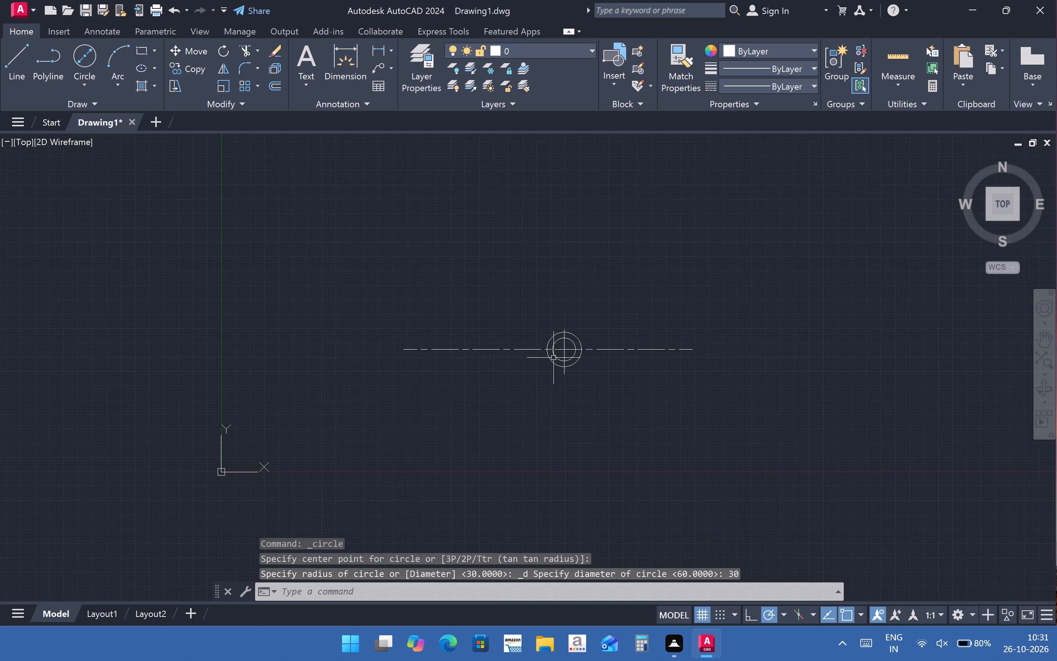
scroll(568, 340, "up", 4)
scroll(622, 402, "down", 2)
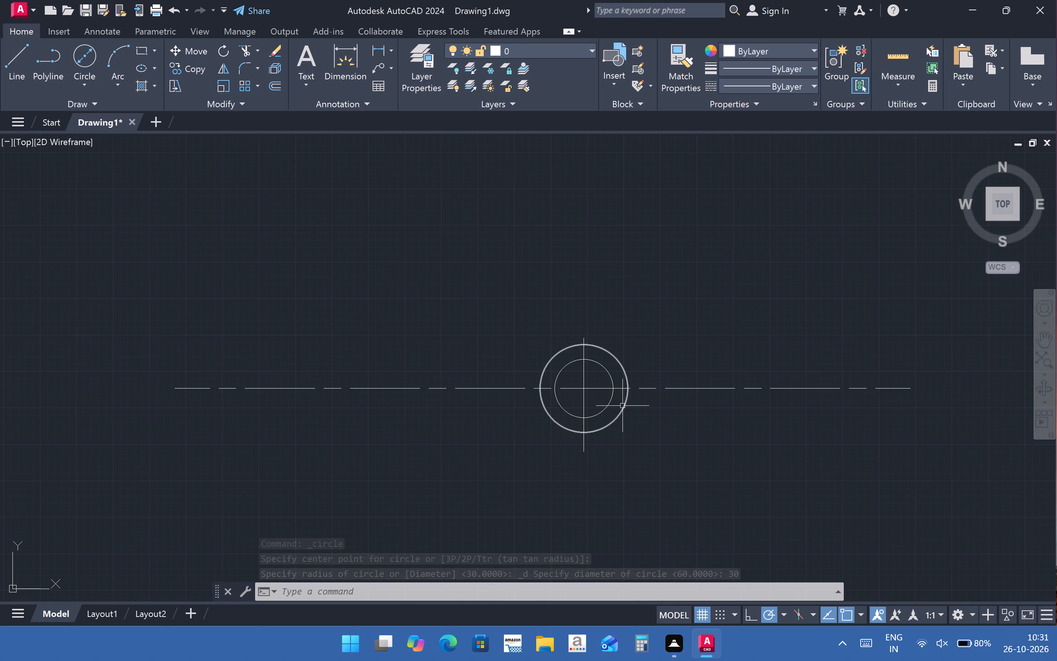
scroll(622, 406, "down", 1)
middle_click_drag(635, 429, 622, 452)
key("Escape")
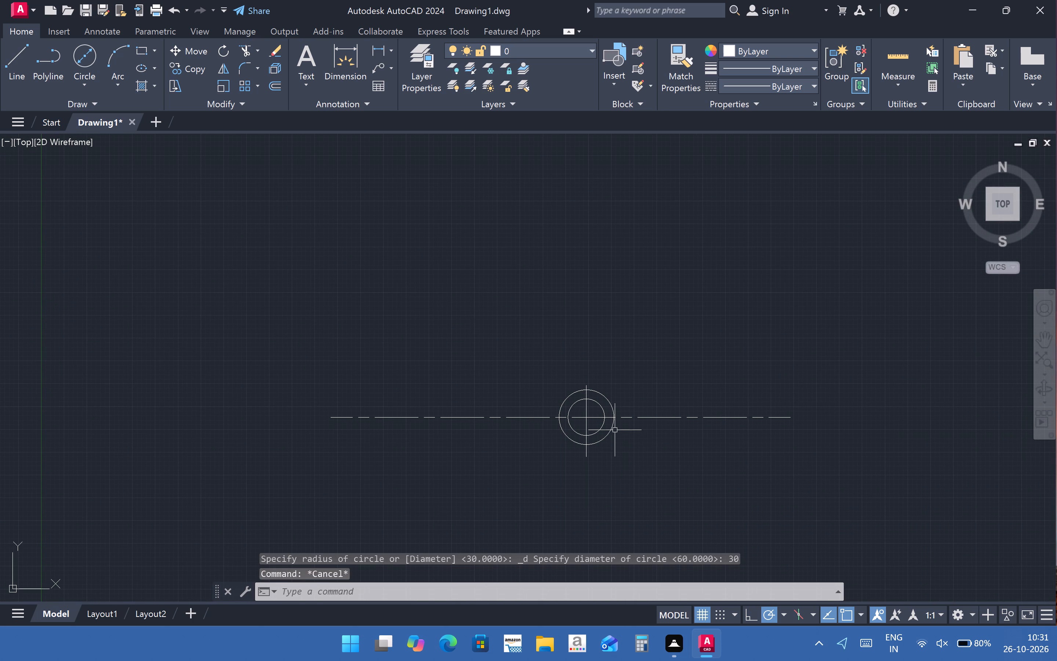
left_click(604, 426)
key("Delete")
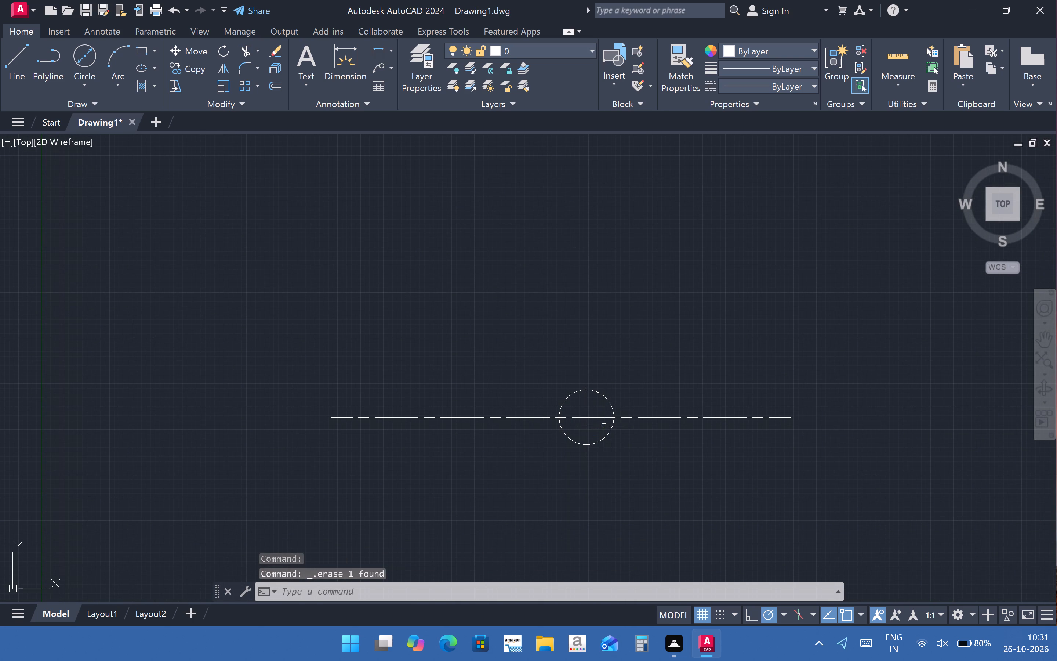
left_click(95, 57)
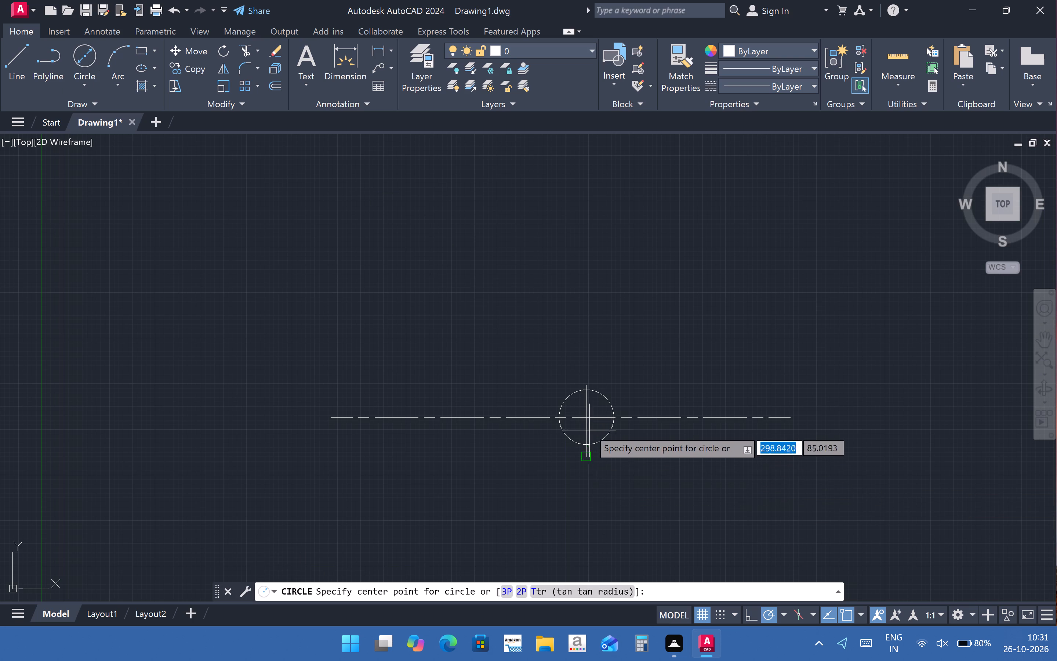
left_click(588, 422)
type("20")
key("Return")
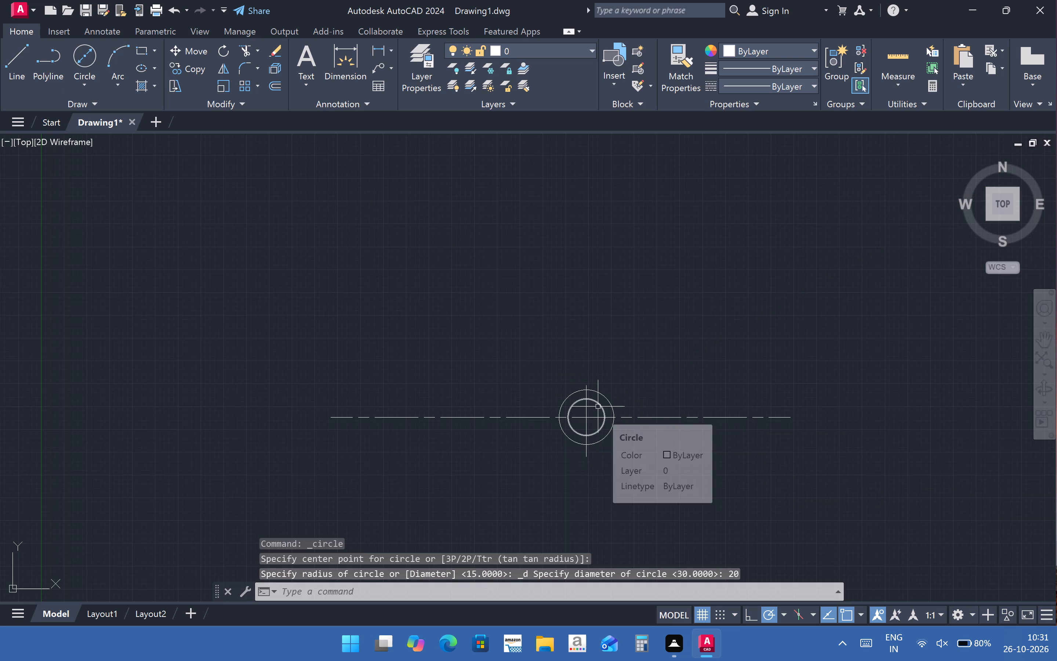
Apply the ACAD_ISO08W100 linetype to the vertical line through the concentric circles and clear the selection.
scroll(646, 429, "down", 2)
scroll(609, 448, "up", 2)
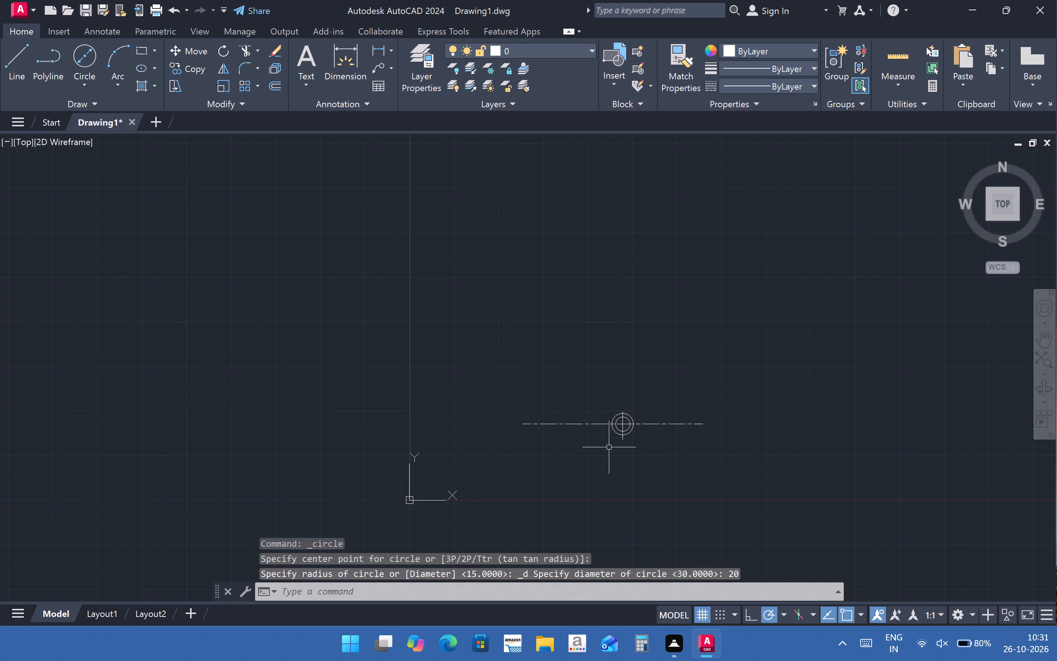
scroll(615, 445, "up", 1)
middle_click_drag(630, 442, 550, 470)
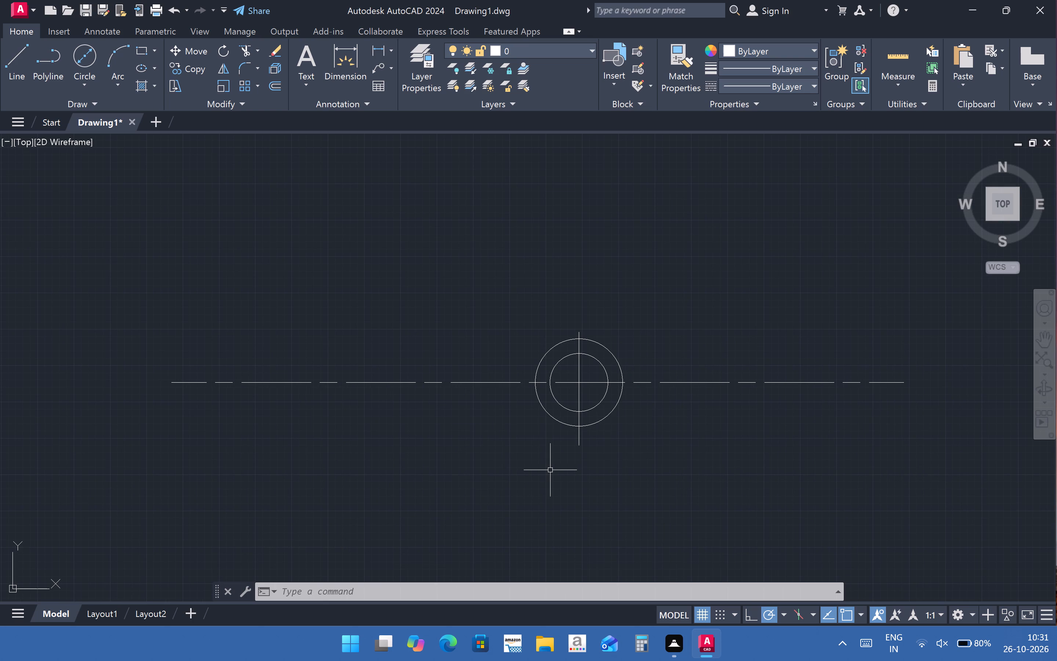
left_click(579, 404)
left_click(763, 91)
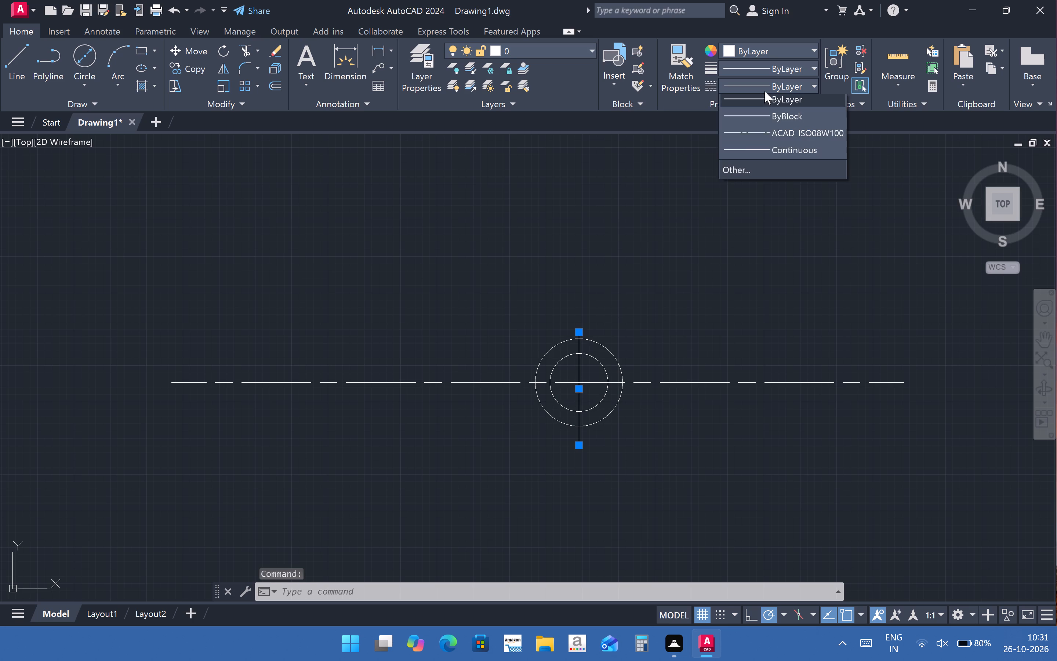
left_click(780, 133)
left_click(776, 353)
key("Escape")
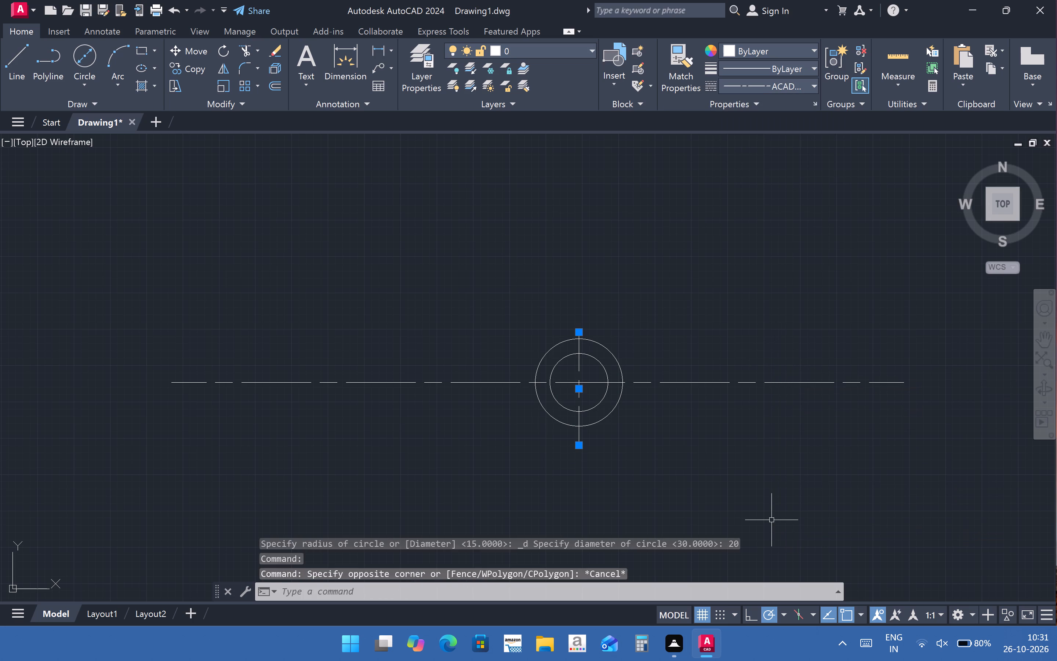
key("Escape")
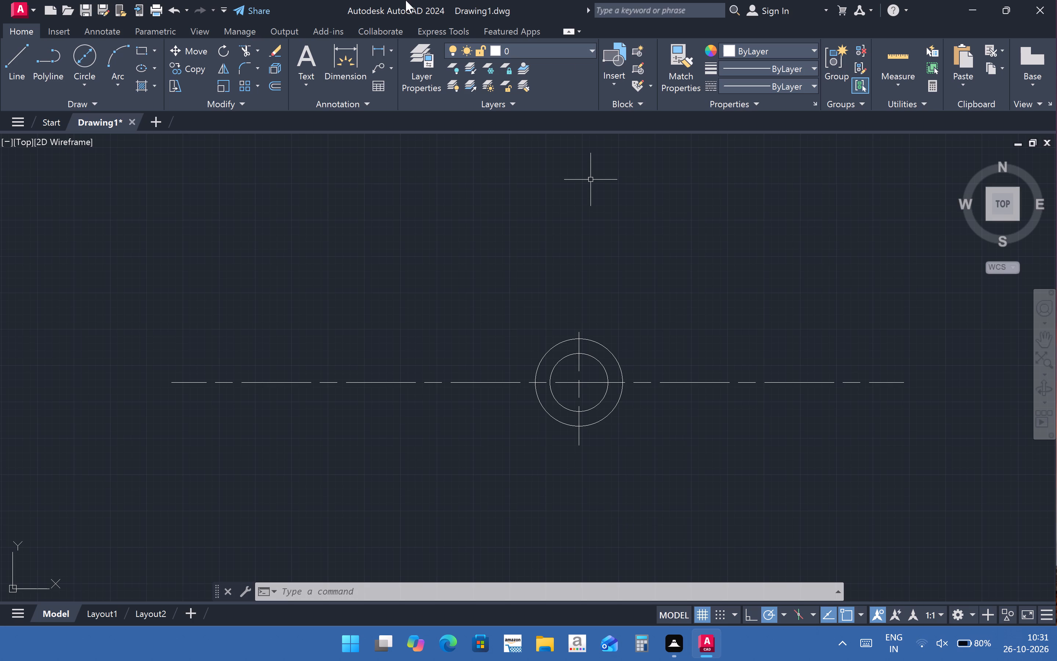
Draw a 36 mm horizontal line from the concentric circles' centre to the right along the centreline.
left_click(12, 51)
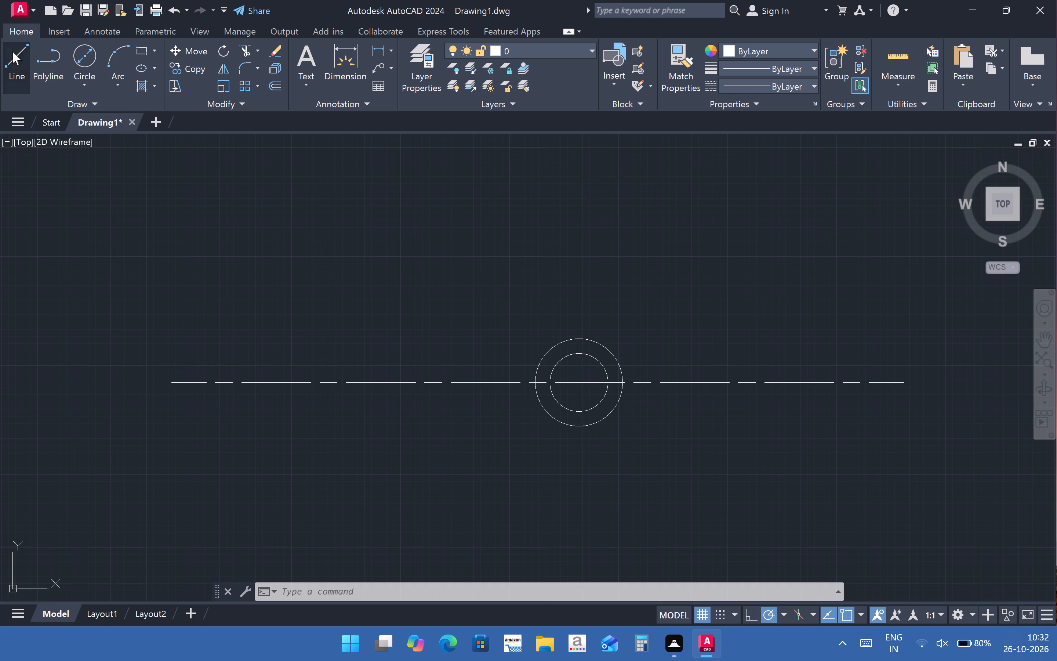
left_click(578, 383)
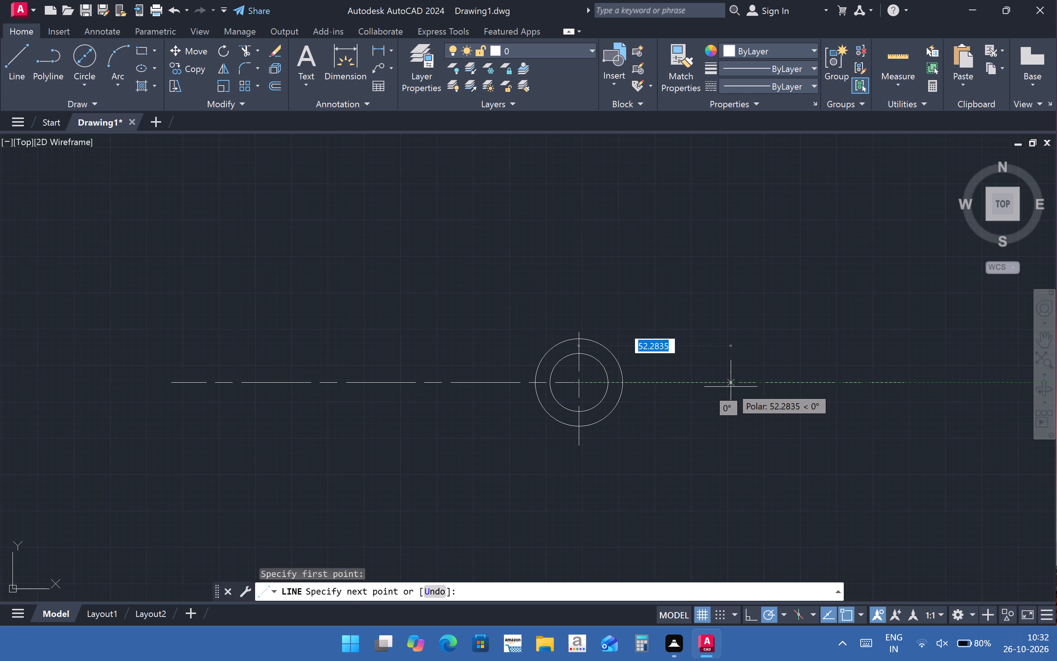
type("36")
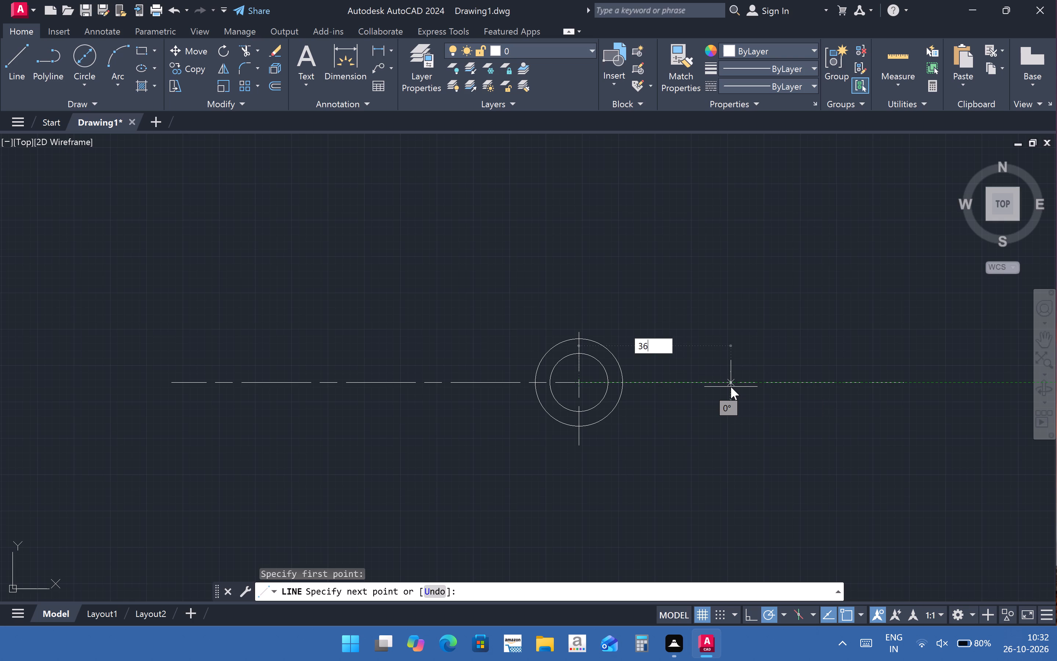
key("Return")
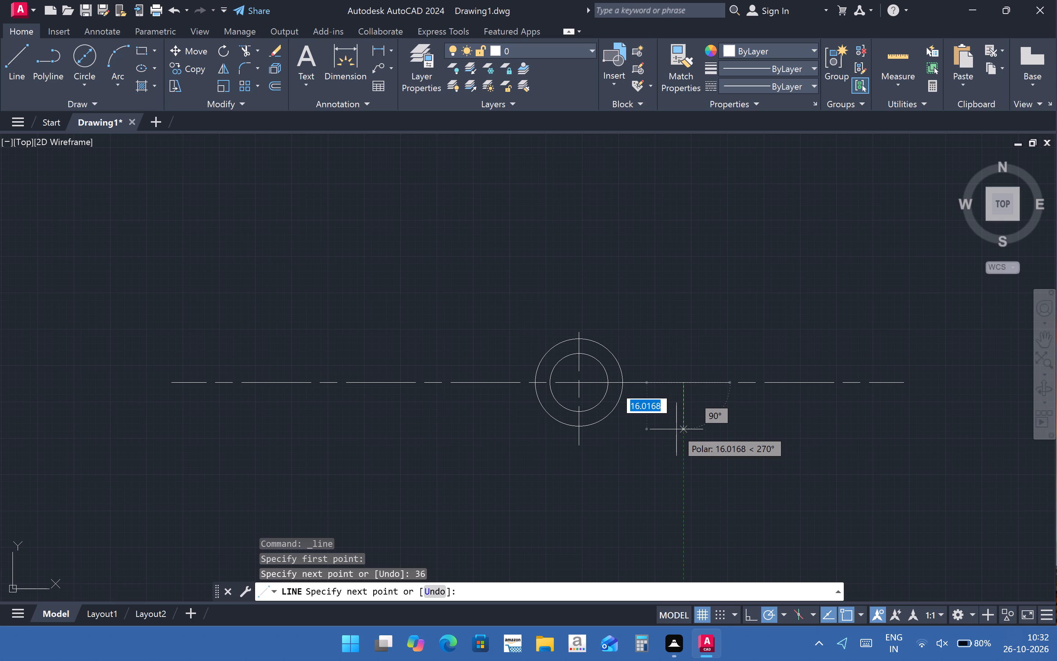
key("Escape")
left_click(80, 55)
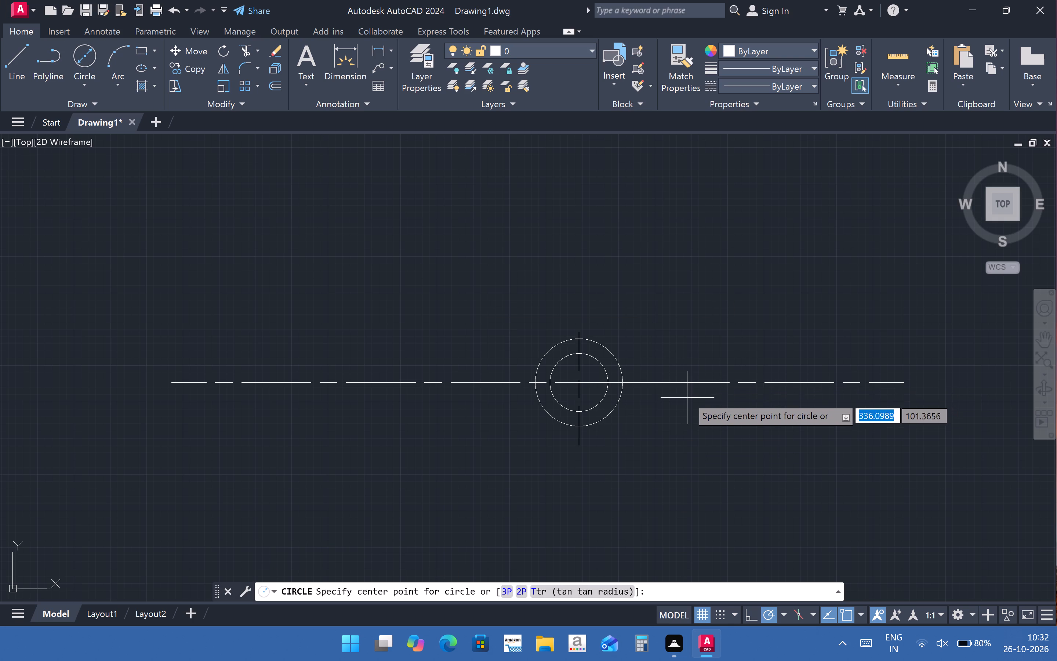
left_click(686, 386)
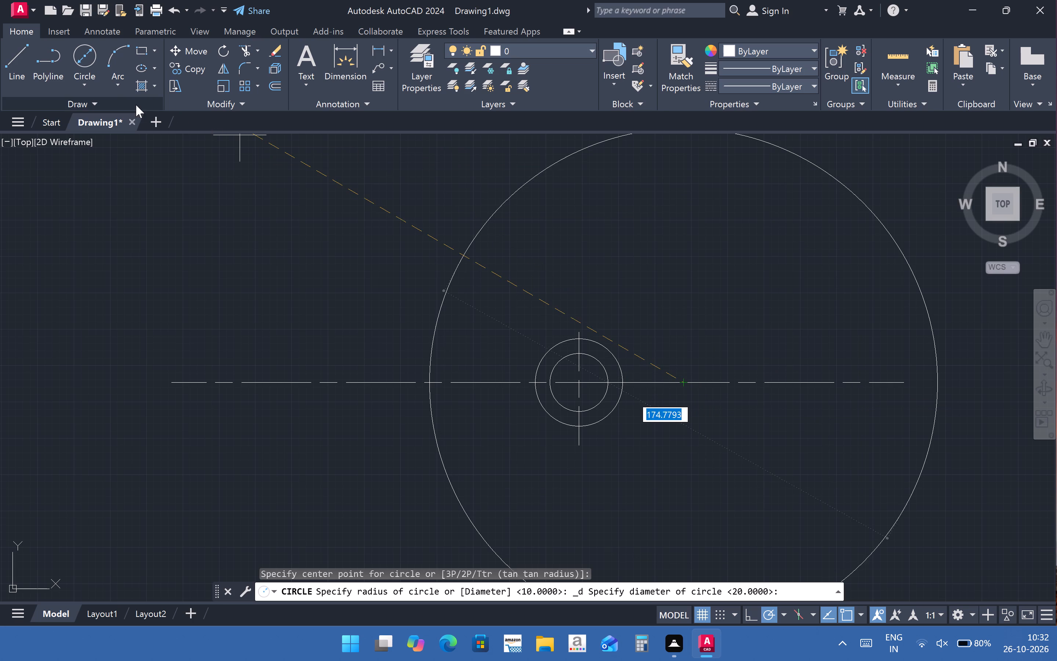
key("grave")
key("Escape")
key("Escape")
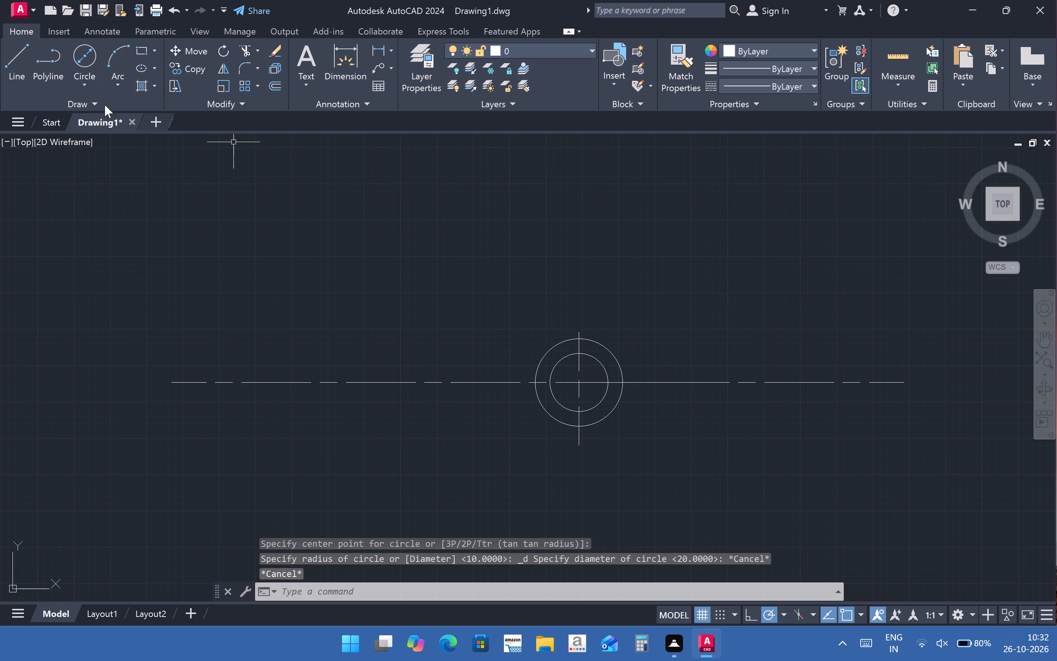
Draw a 4 mm radius circle centred on the right end of the 36 mm line.
left_click(92, 94)
left_click(98, 113)
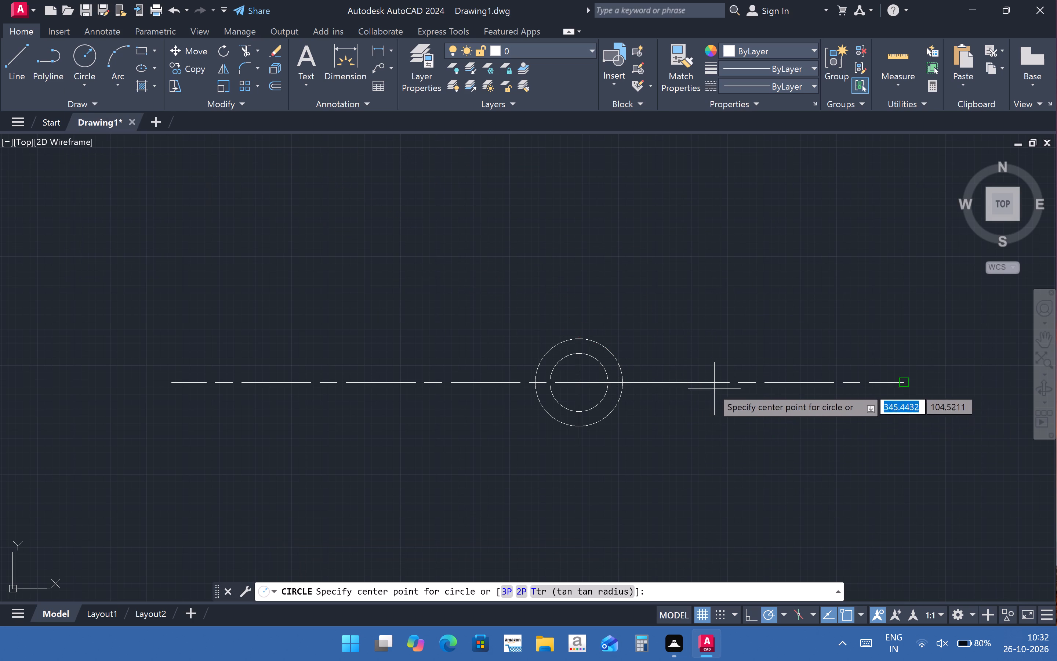
left_click(687, 383)
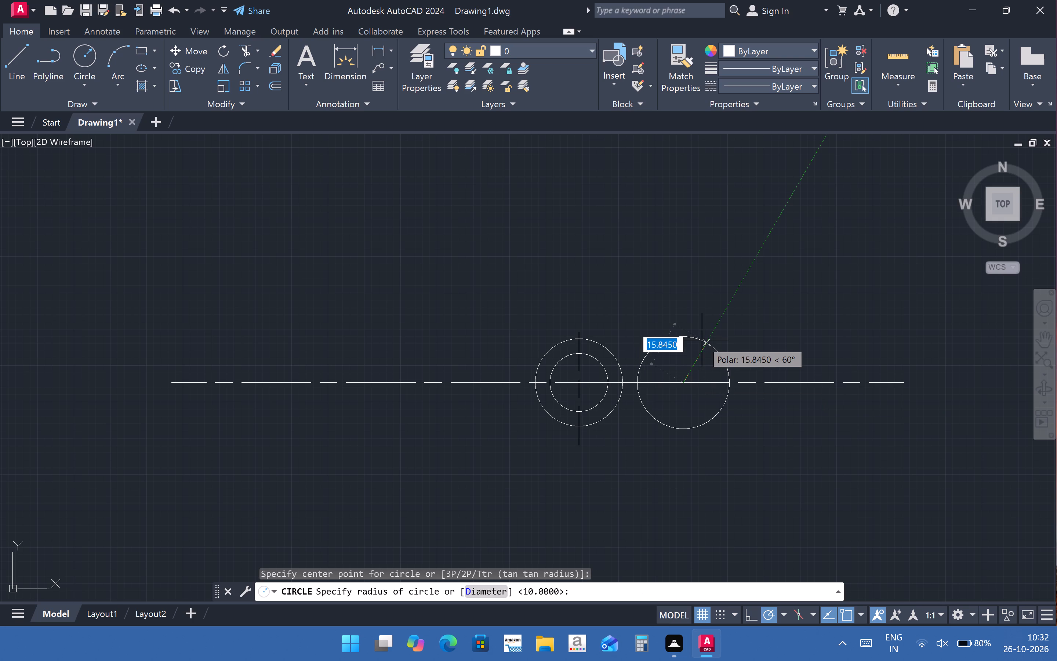
key("4")
key("Return")
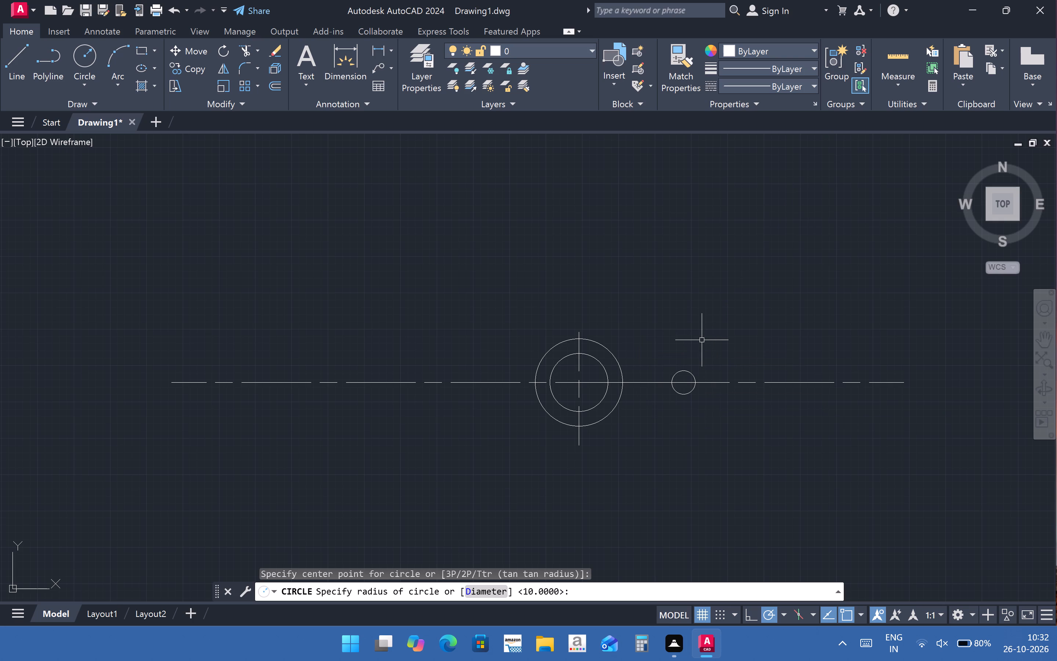
Draw an 8 mm radius circle concentric with the 4 mm radius circle.
left_click(90, 49)
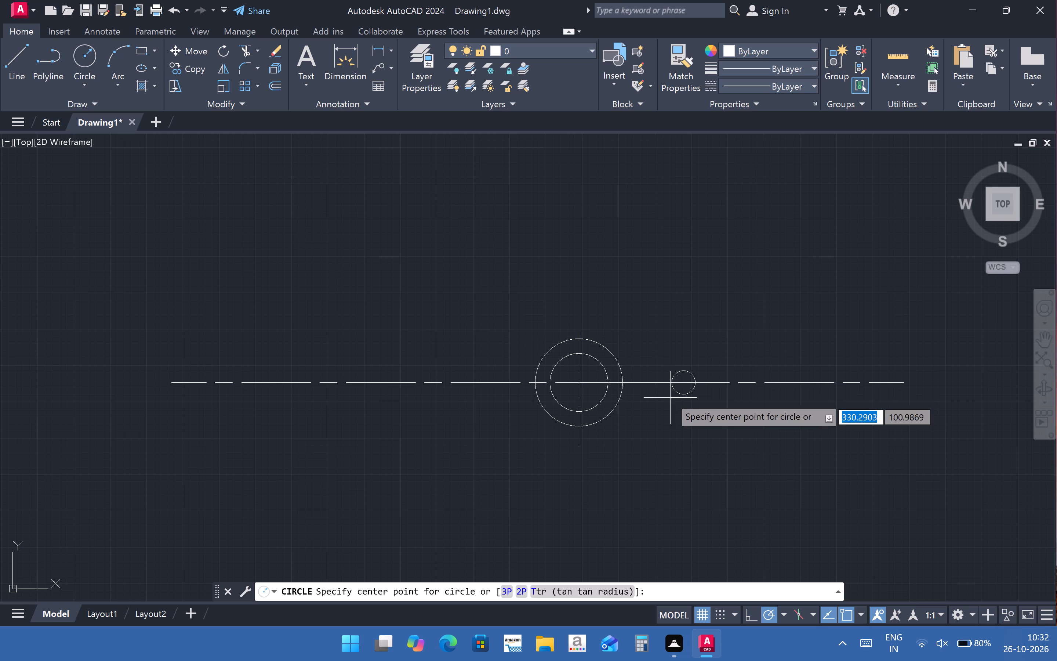
left_click(684, 384)
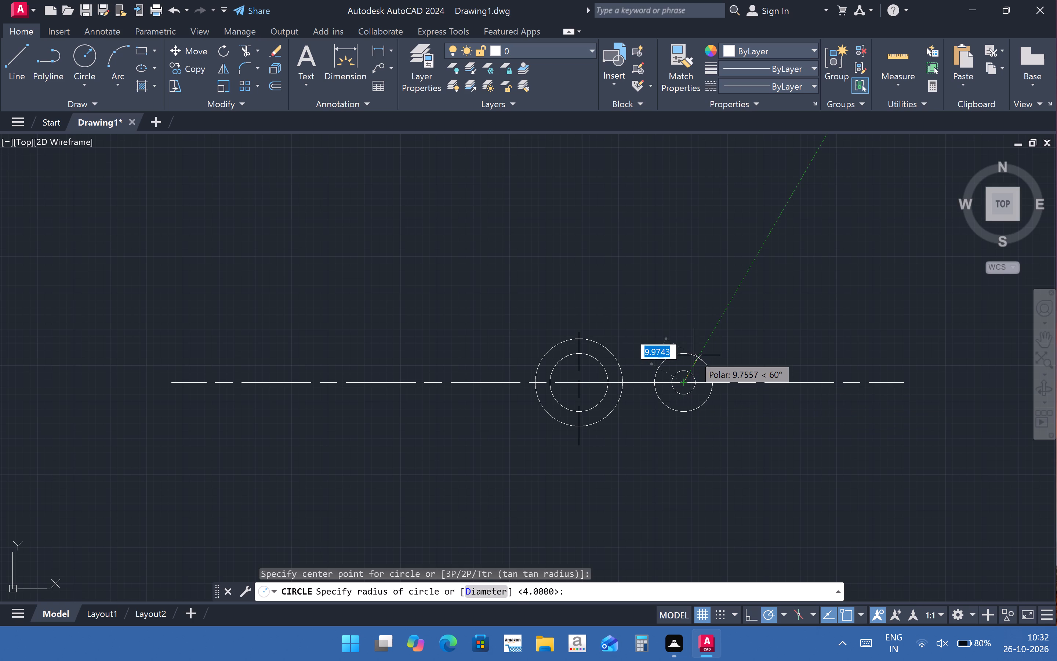
key("8")
key("Return")
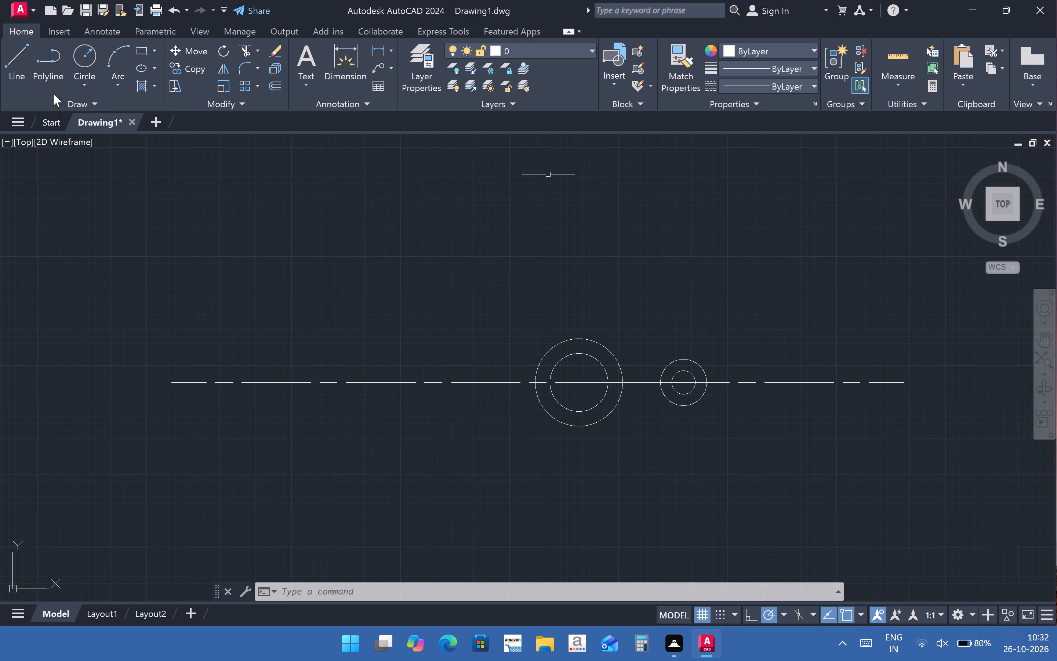
Draw a line about 88 mm long at 30° above the horizontal centreline from the large concentric circles' centre.
left_click(15, 82)
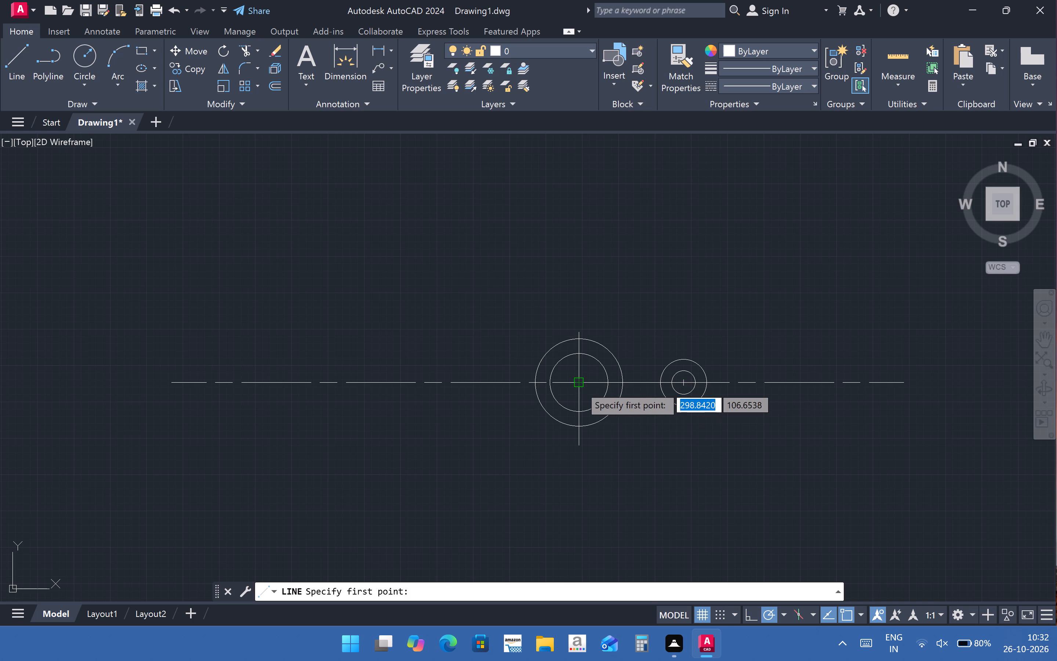
left_click(580, 386)
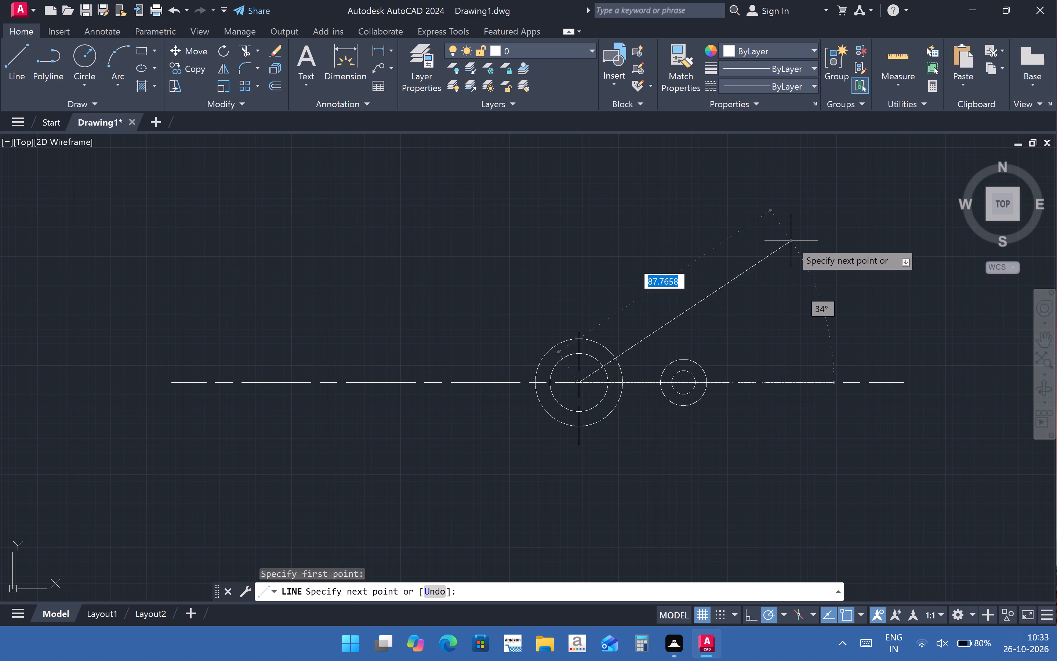
key("Tab")
type("30")
key("Return")
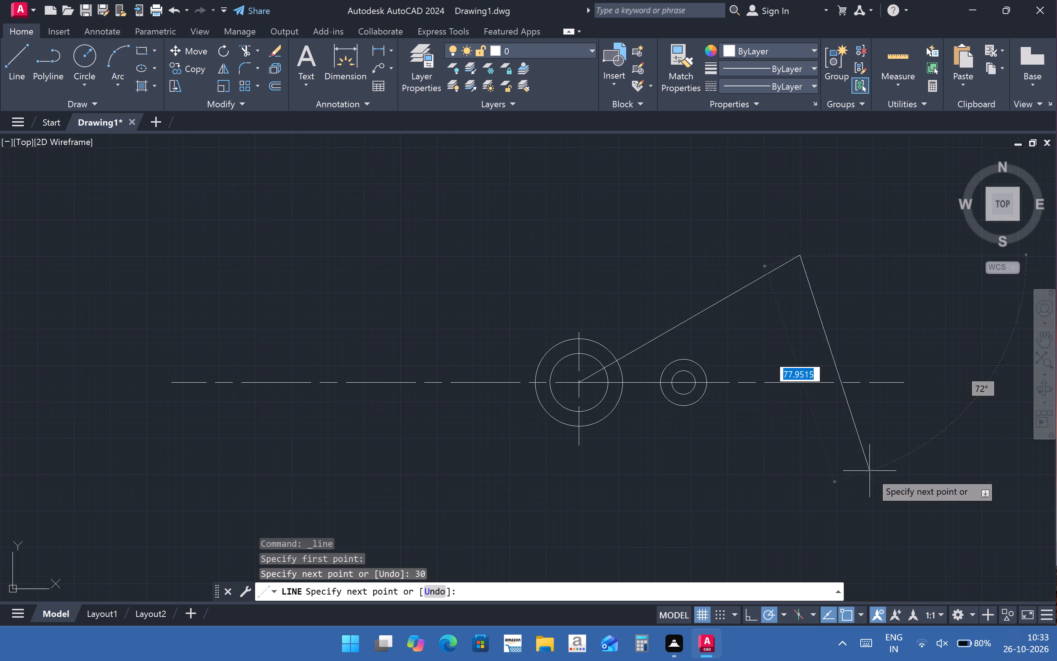
key("Escape")
Apply the ACAD_ISO08W100 linetype to the 30° line and clear the selection.
left_click(744, 290)
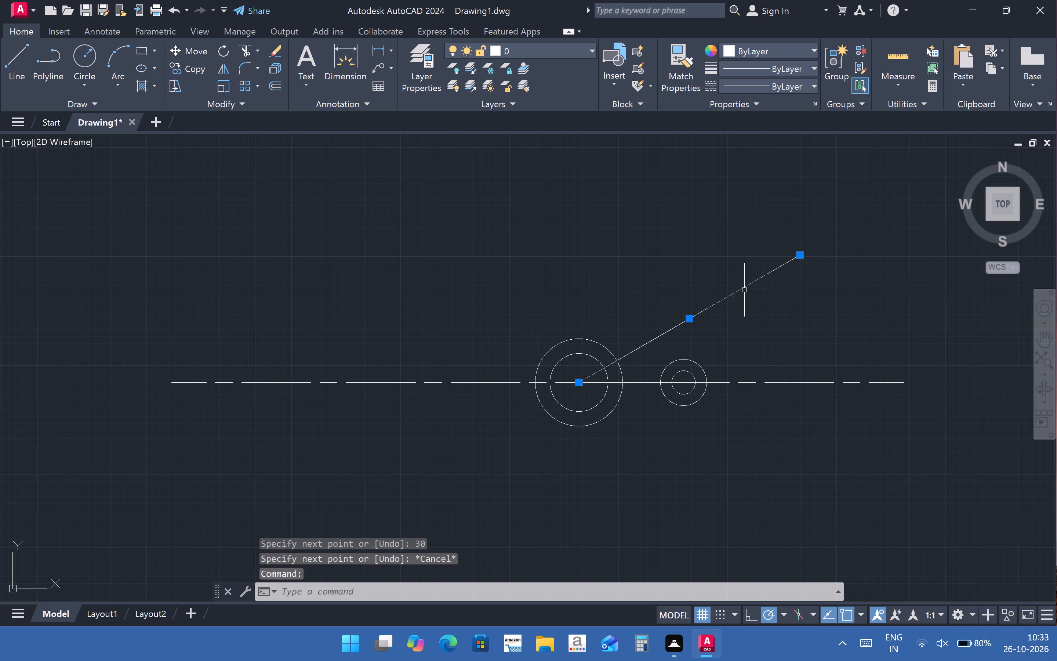
left_click(740, 85)
left_click(744, 136)
left_click(869, 489)
key("Escape")
key("Escape")
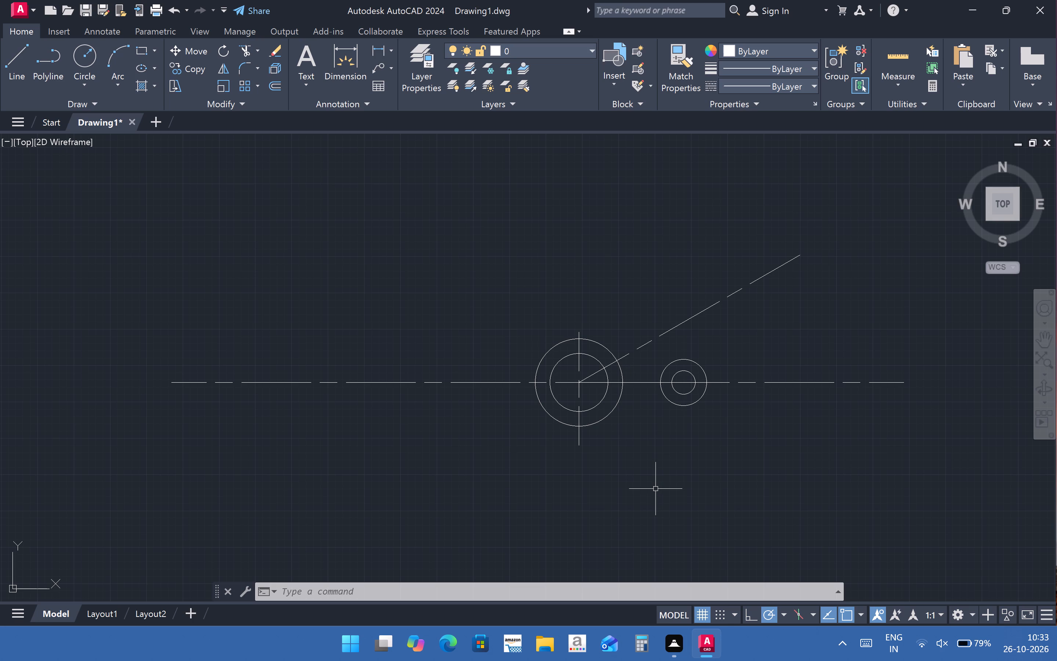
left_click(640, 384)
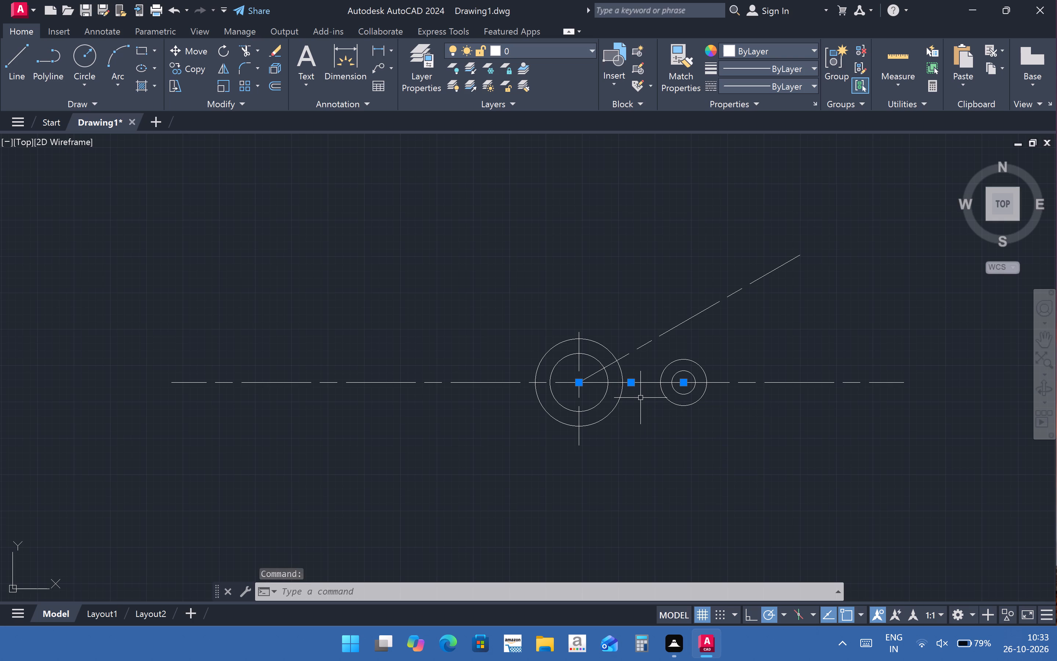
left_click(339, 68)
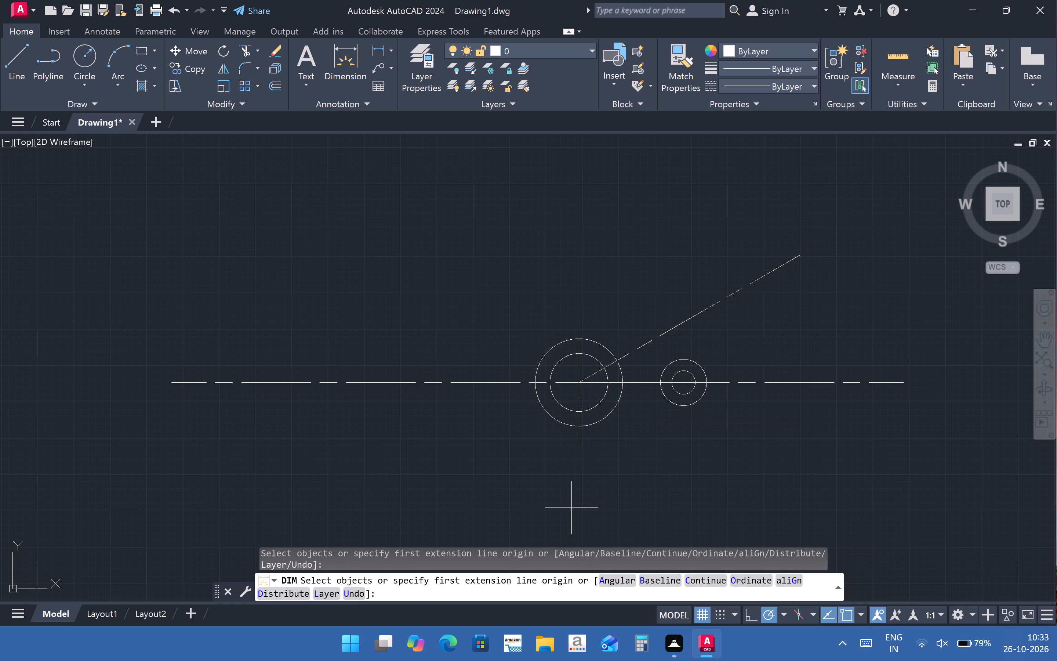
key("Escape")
Modify the Standard dimension style with DIMSTYLE, setting its arrow size to 3.
left_click(415, 592)
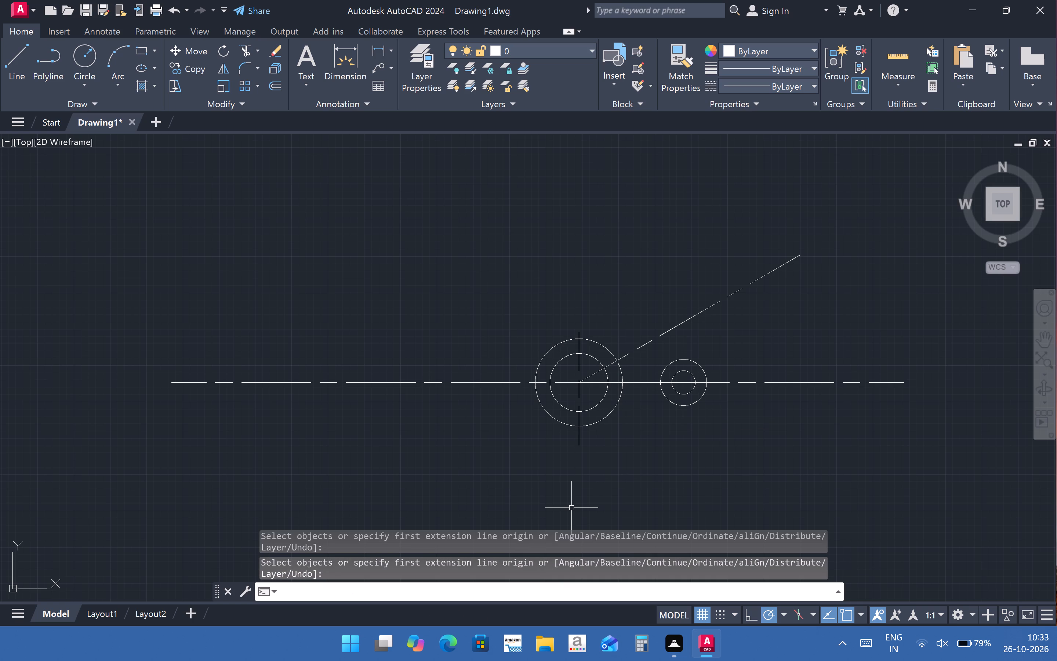
type("dimstyle")
key("Return")
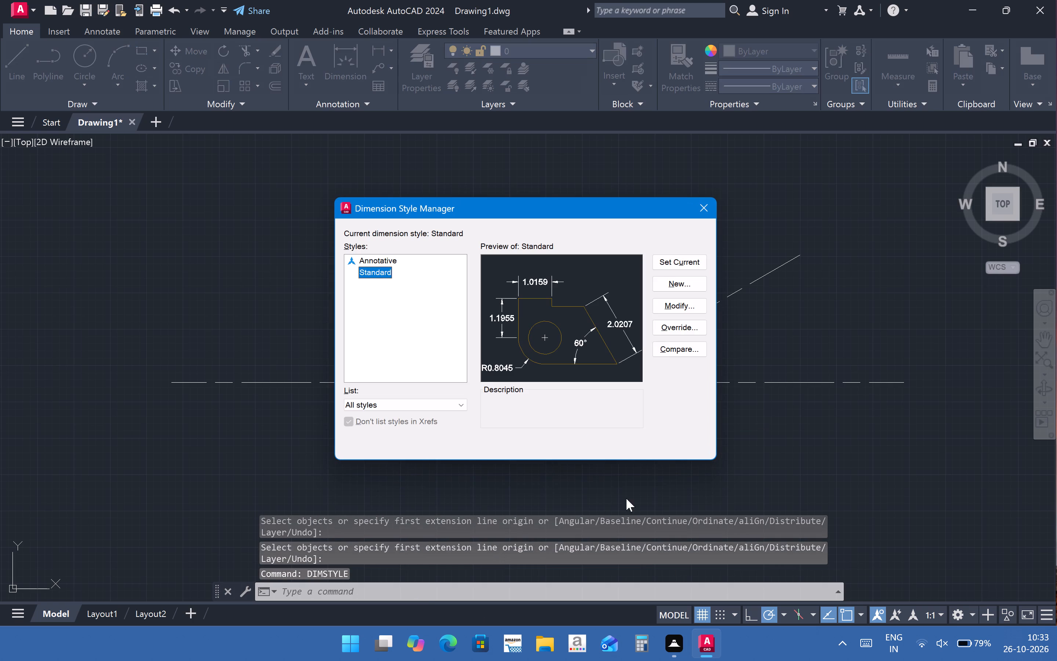
left_click(683, 301)
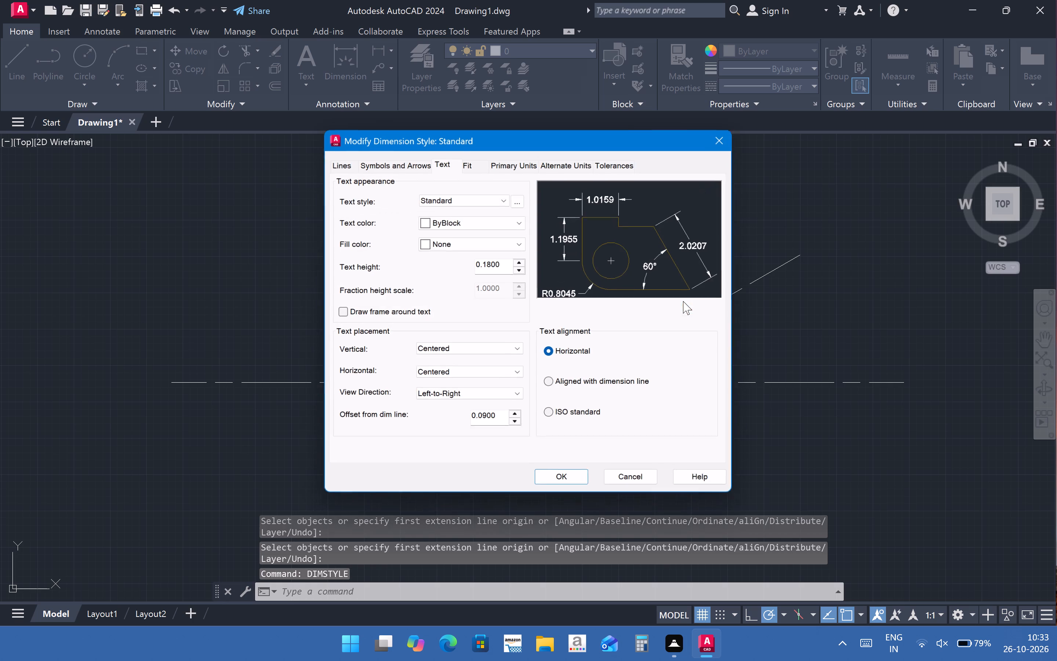
left_click(475, 159)
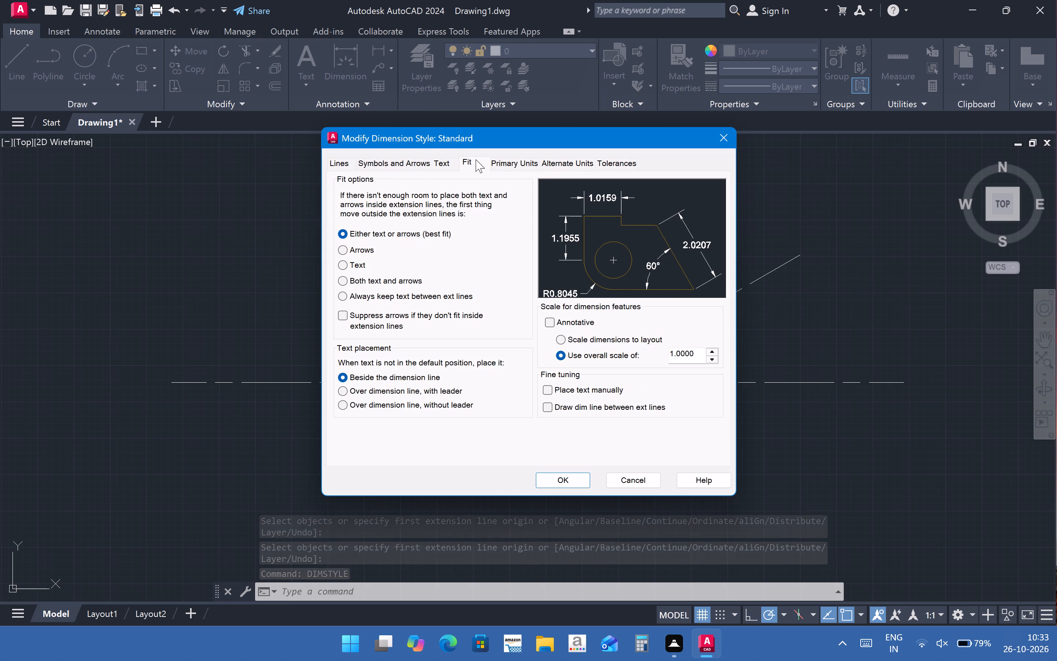
left_click(495, 160)
left_click(402, 164)
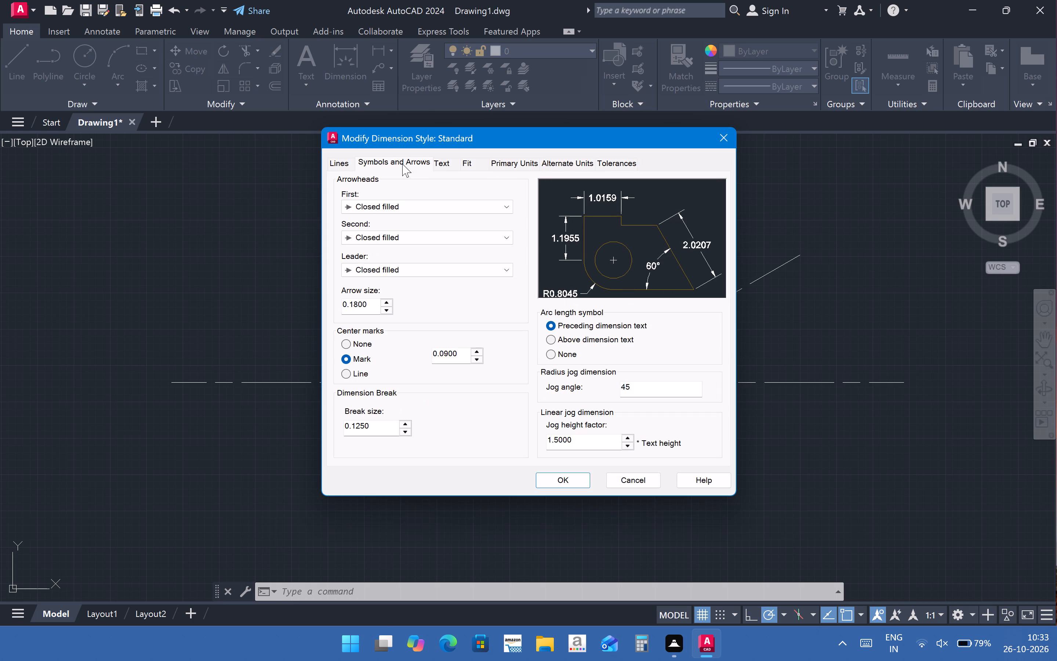
left_click(347, 164)
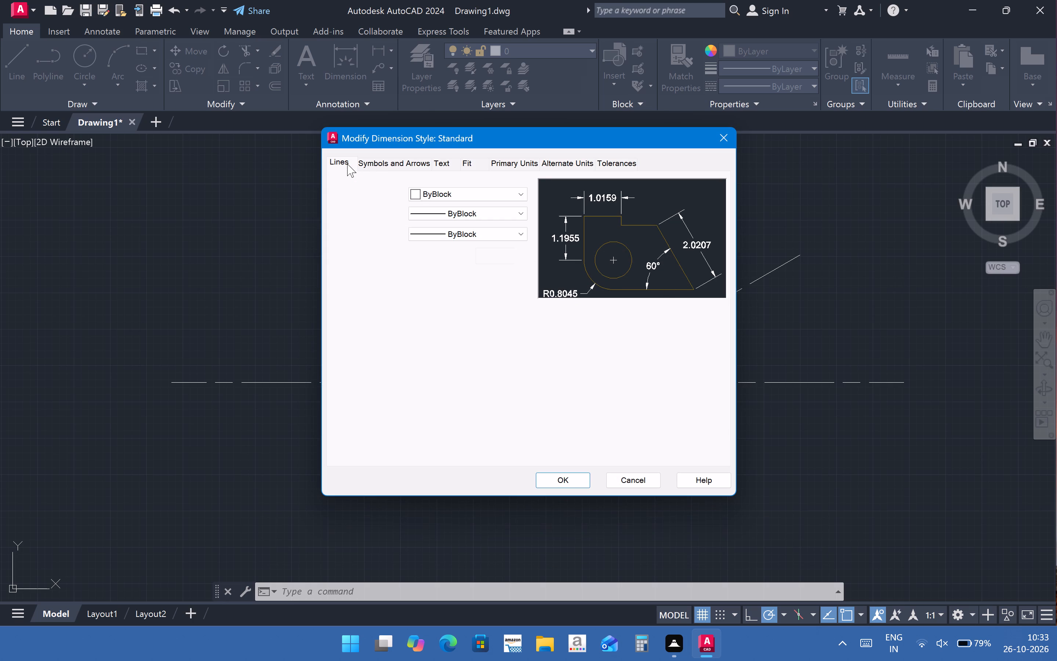
left_click(380, 163)
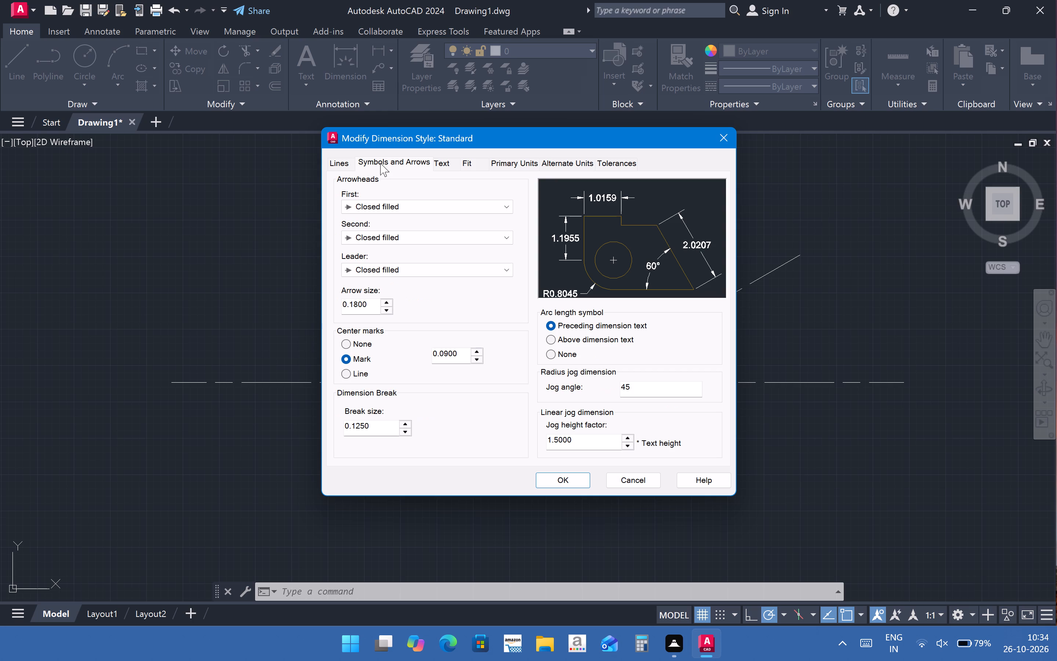
left_click(533, 165)
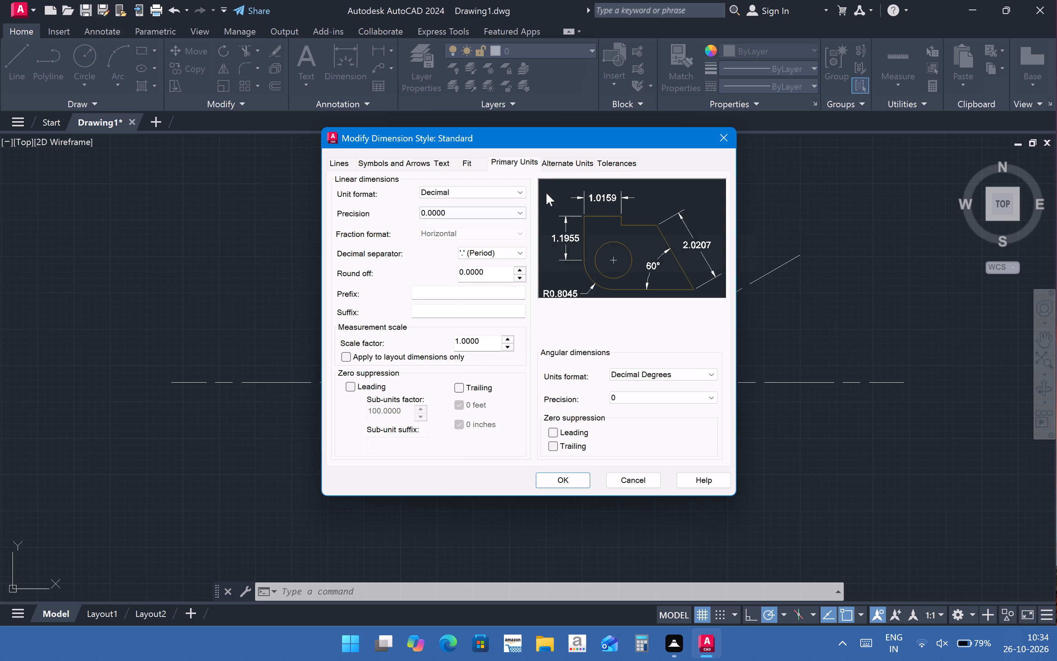
left_click(418, 162)
left_click_drag(376, 304, 309, 309)
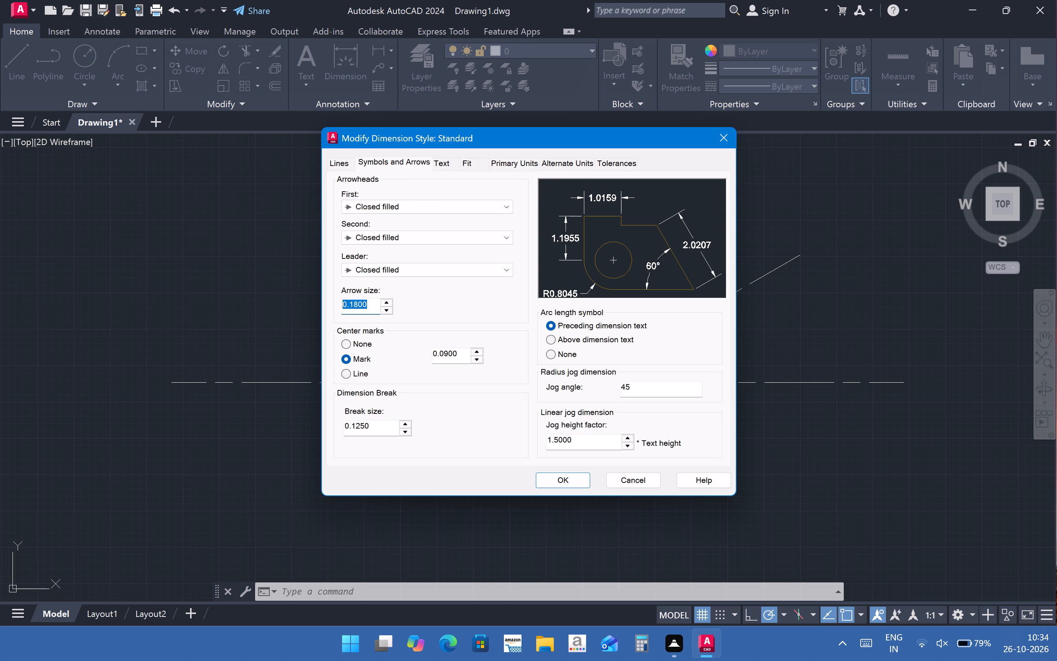
left_click_drag(309, 309, 305, 310)
key("3")
key("Return")
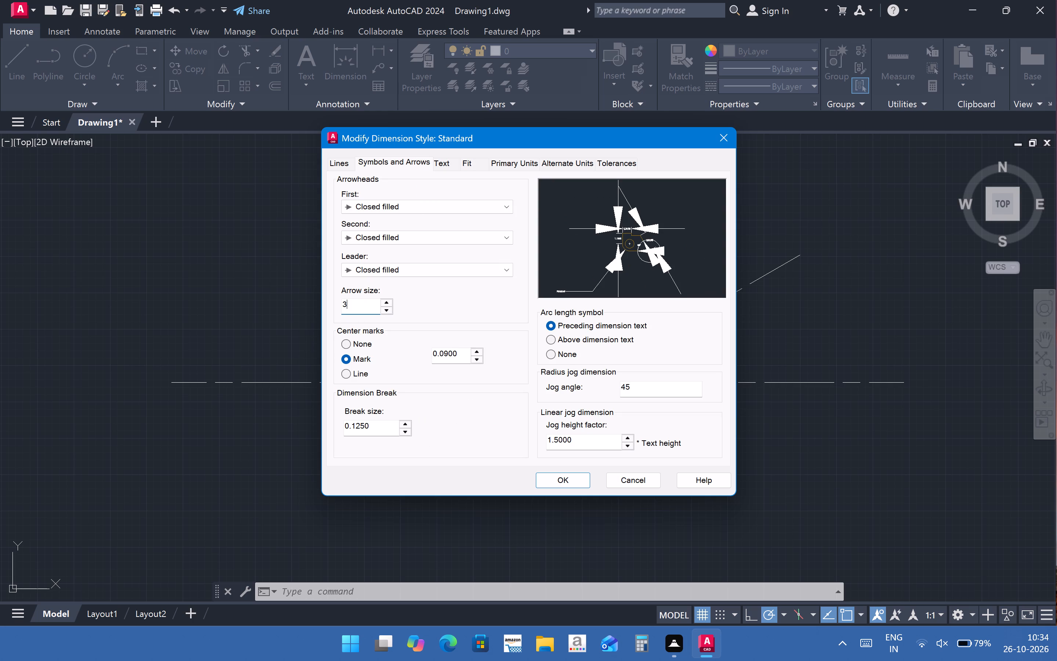
Set the Standard dimension style's text height to 3, save the style and make it current.
left_click(439, 166)
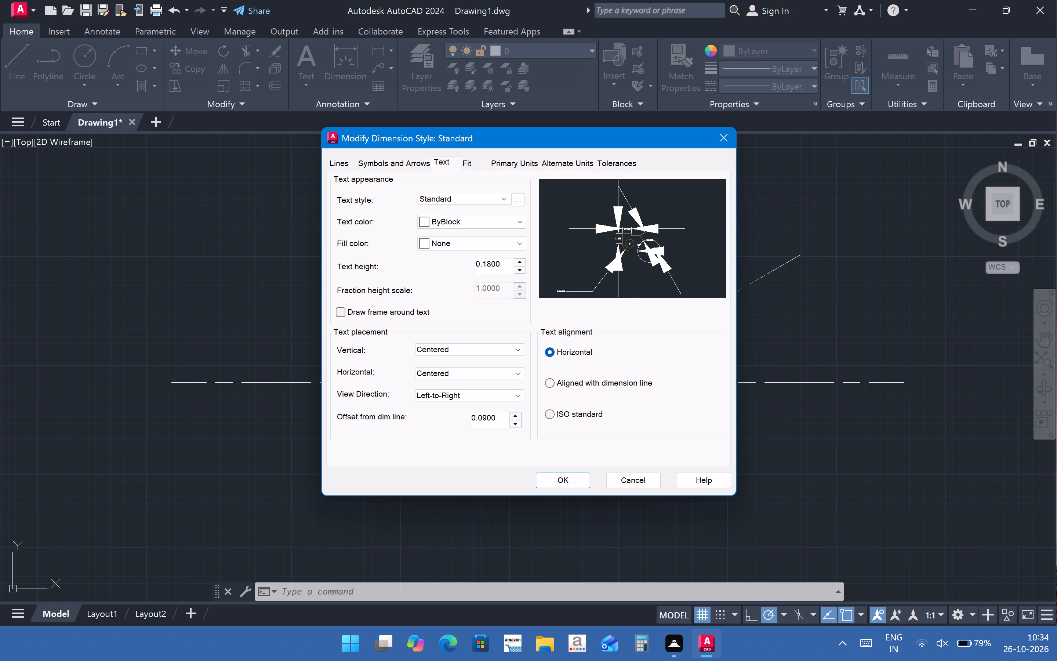
left_click_drag(512, 262, 362, 271)
key("3")
key("Return")
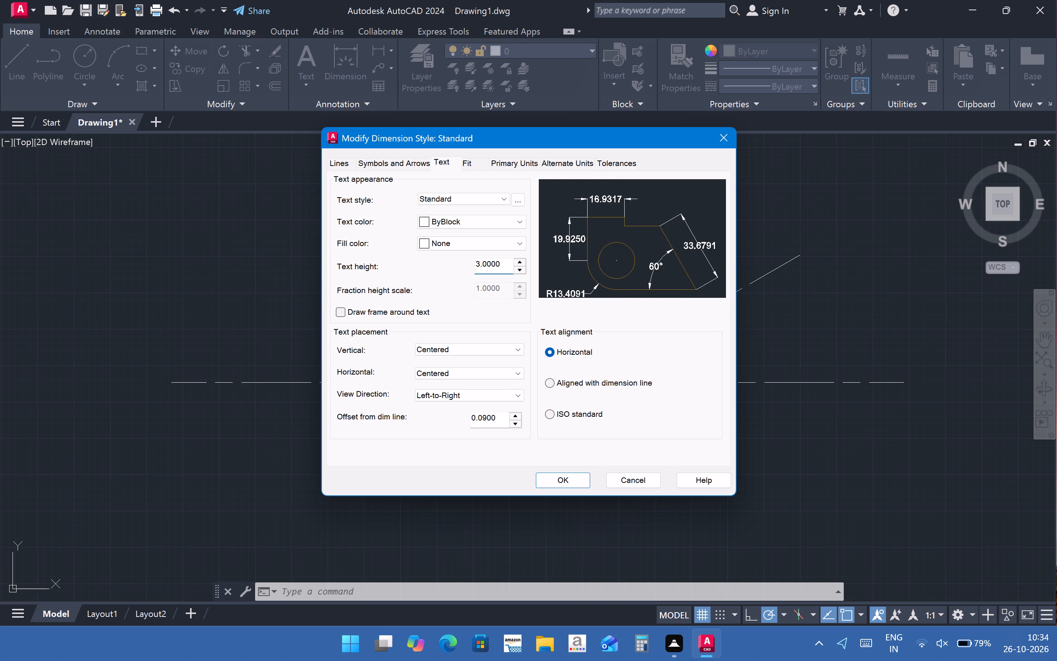
left_click(542, 473)
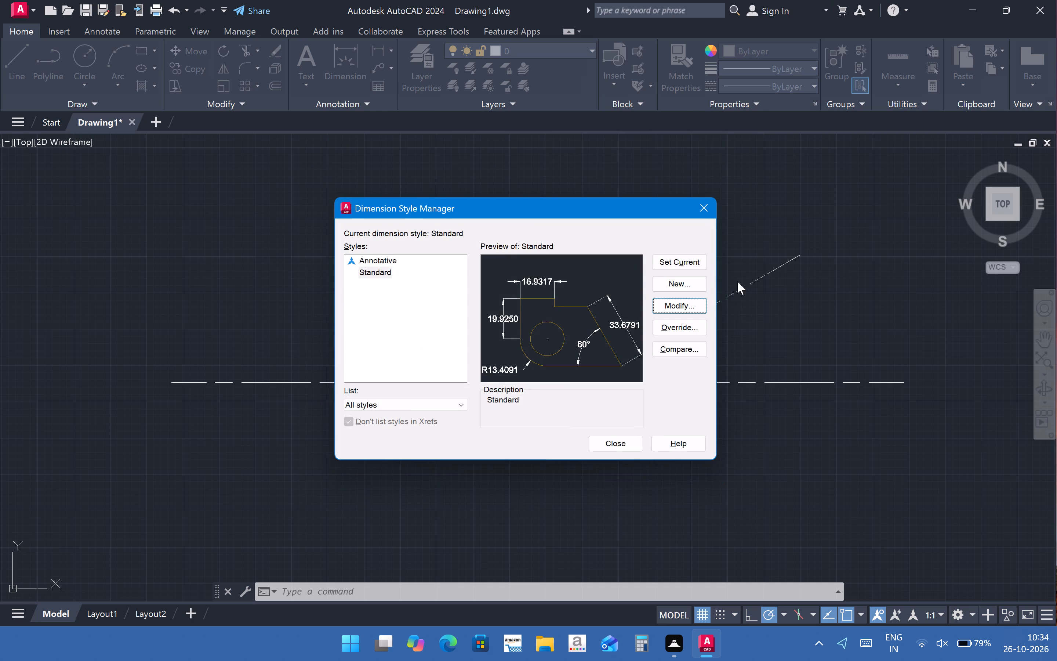
left_click(687, 259)
left_click(621, 450)
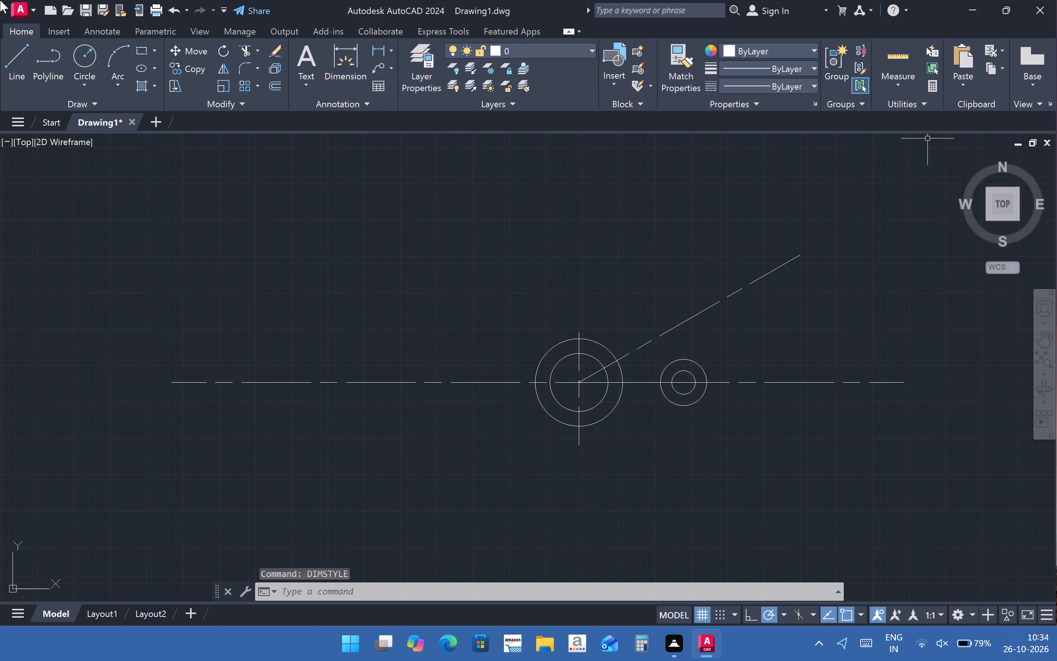
Check the distance between the large and small concentric circles' centres with a dimension preview, without placing the dimension.
left_click(333, 71)
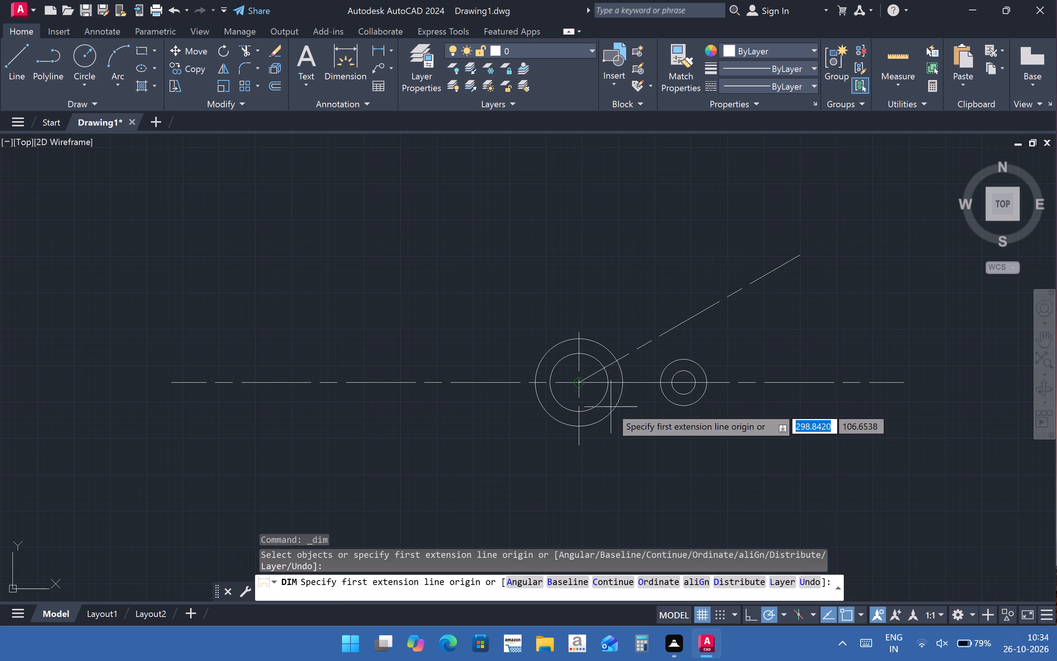
left_click(577, 382)
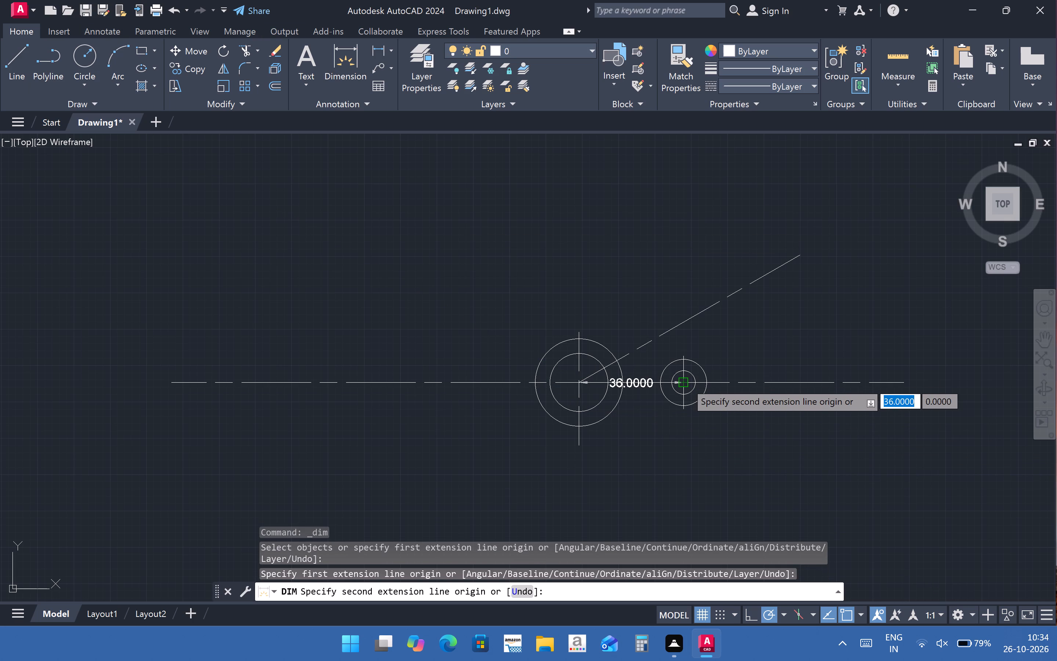
key("Escape")
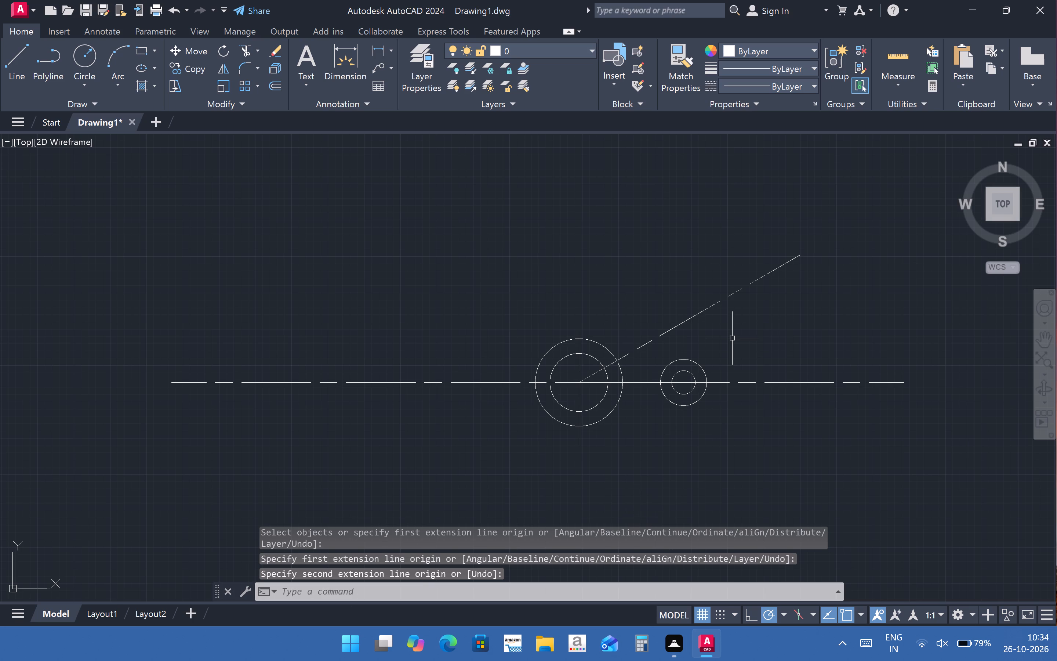
Start a new circle defined by its centre point.
left_click(89, 47)
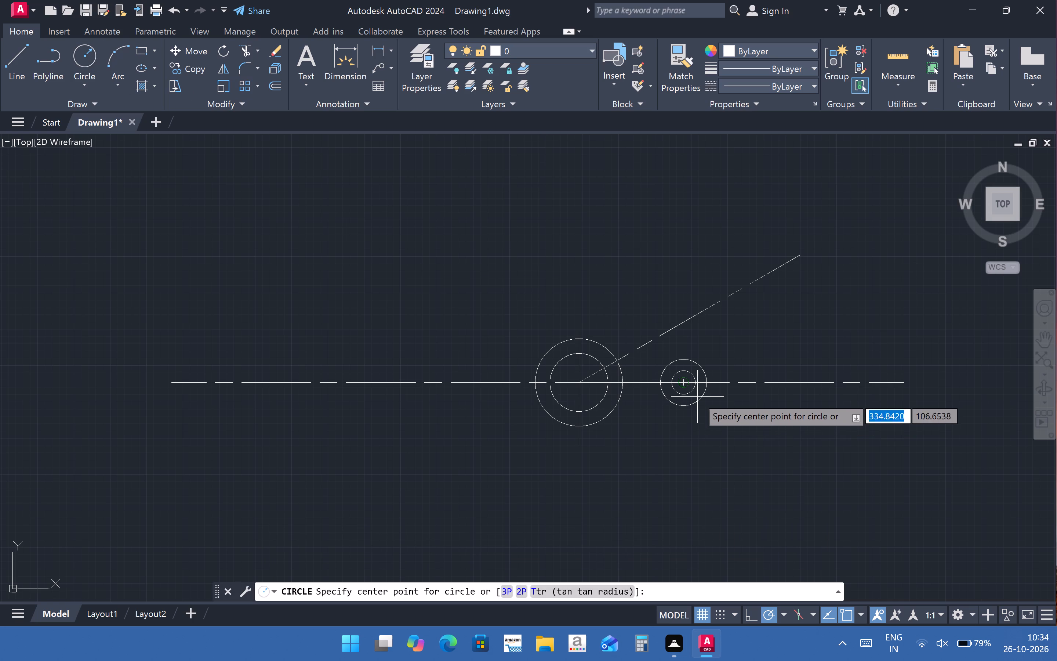
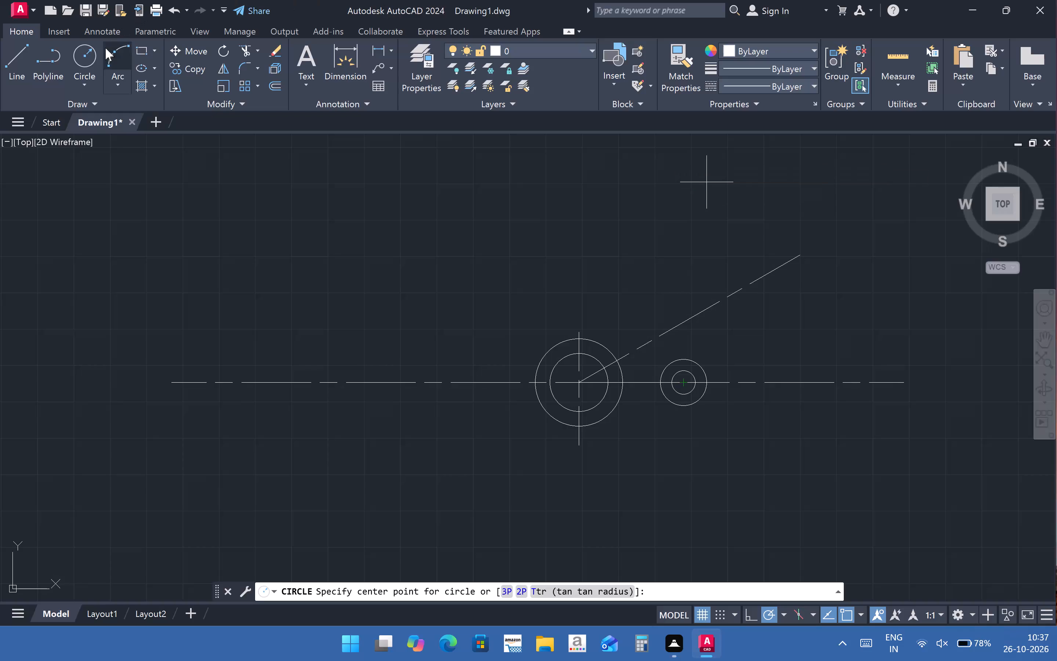
Draw a 36 mm radius circle from the large concentric circles' centre through the small concentric circles' centre.
left_click(95, 54)
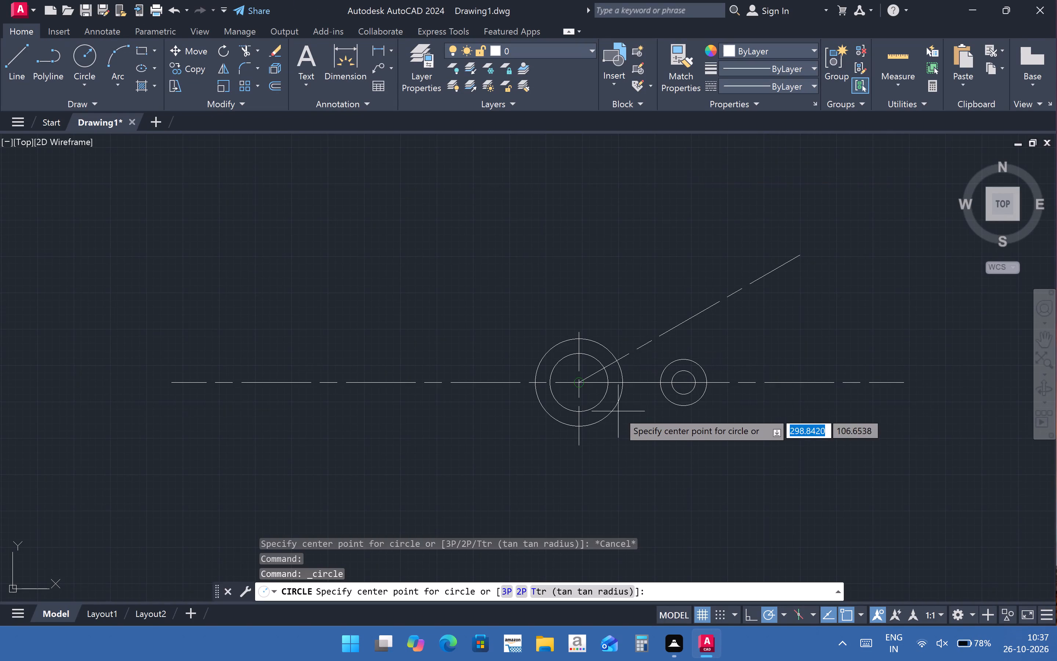
left_click(577, 382)
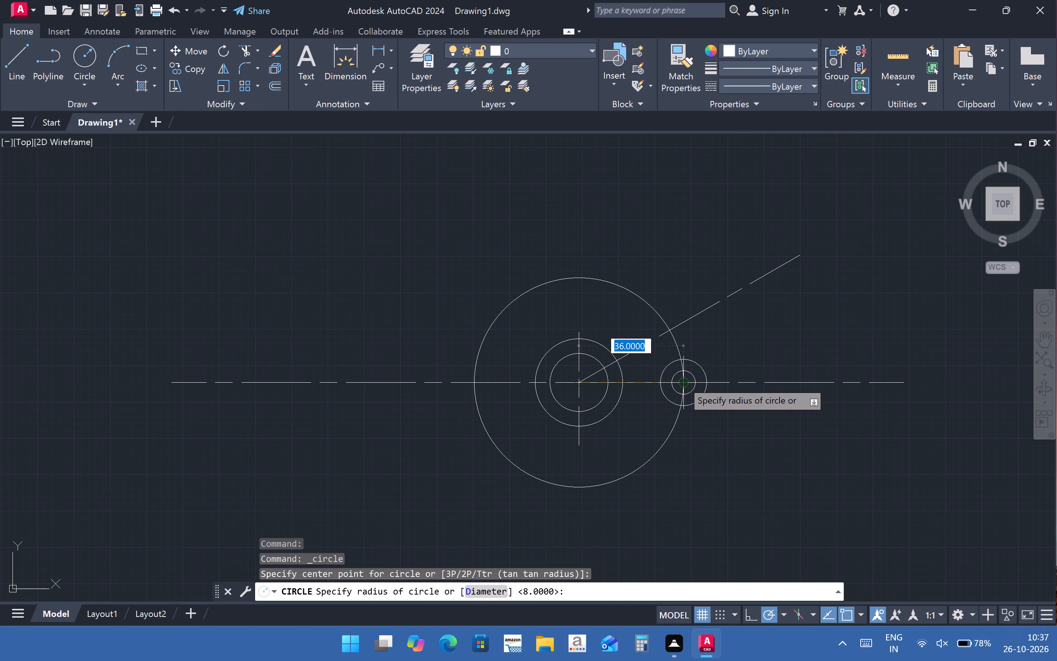
left_click(683, 382)
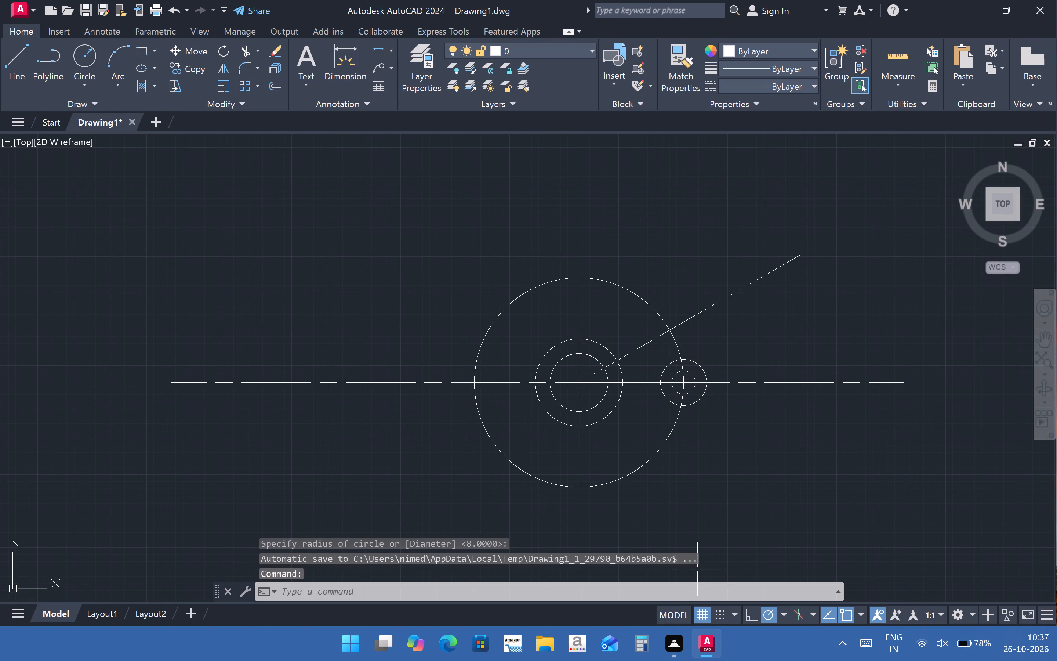
key("Escape")
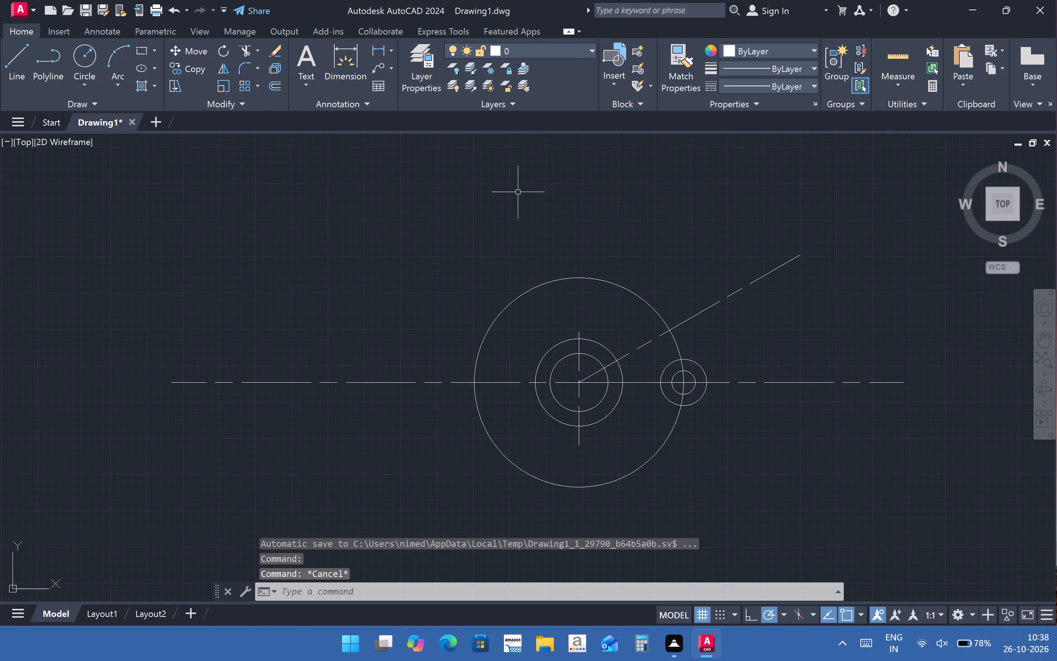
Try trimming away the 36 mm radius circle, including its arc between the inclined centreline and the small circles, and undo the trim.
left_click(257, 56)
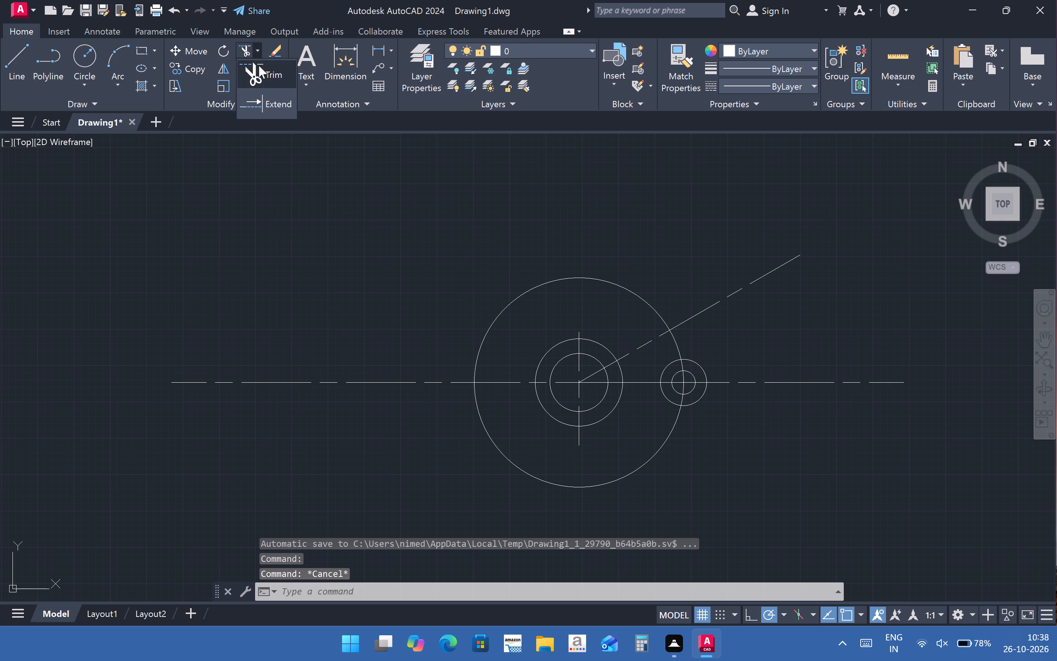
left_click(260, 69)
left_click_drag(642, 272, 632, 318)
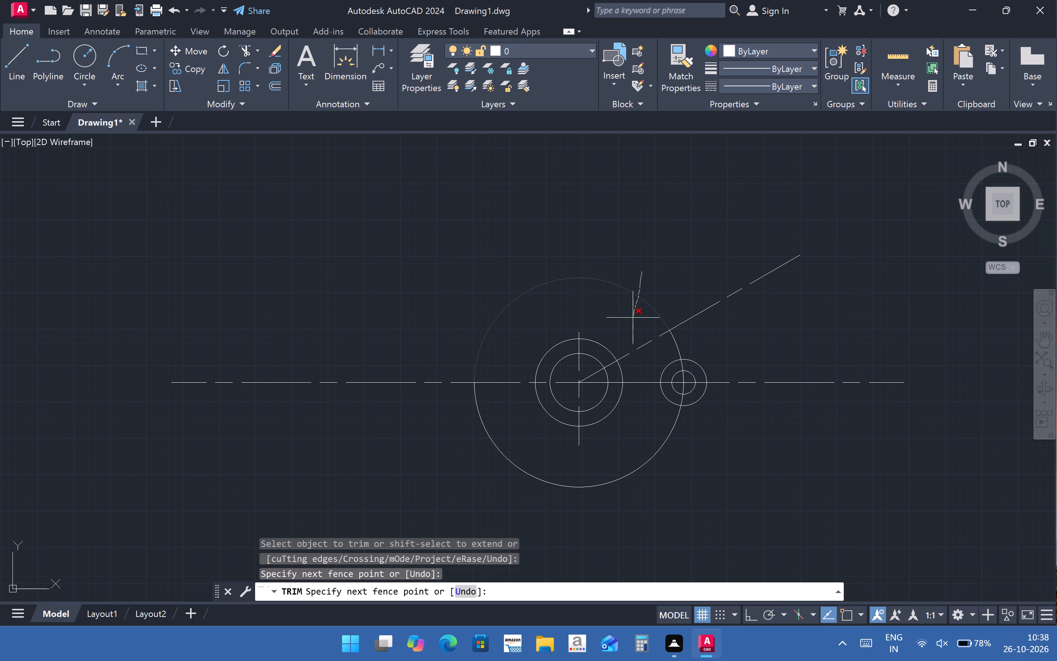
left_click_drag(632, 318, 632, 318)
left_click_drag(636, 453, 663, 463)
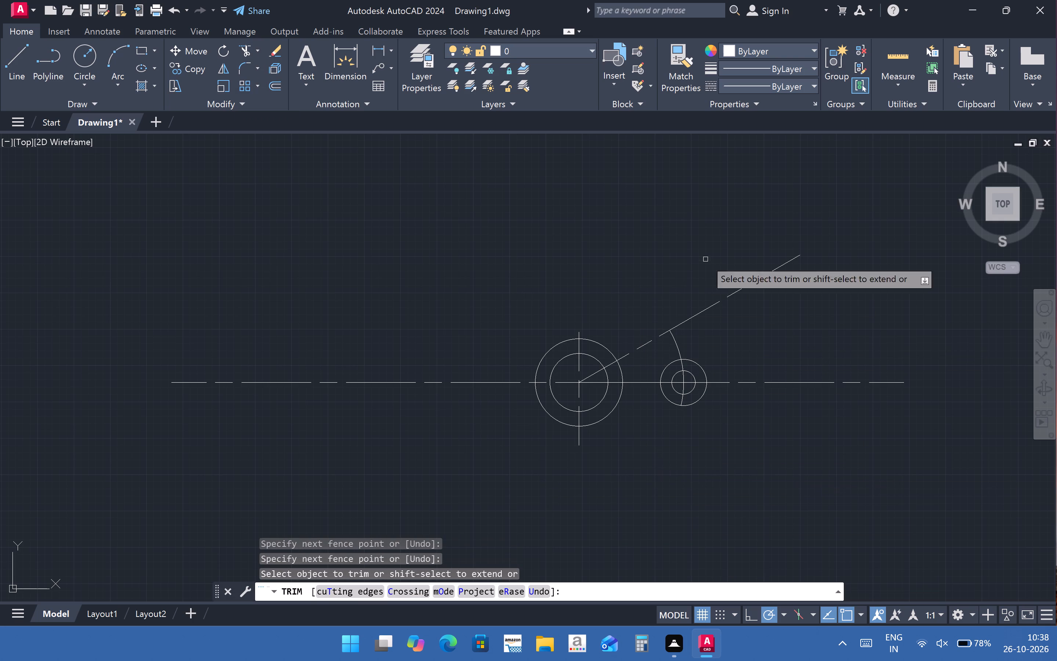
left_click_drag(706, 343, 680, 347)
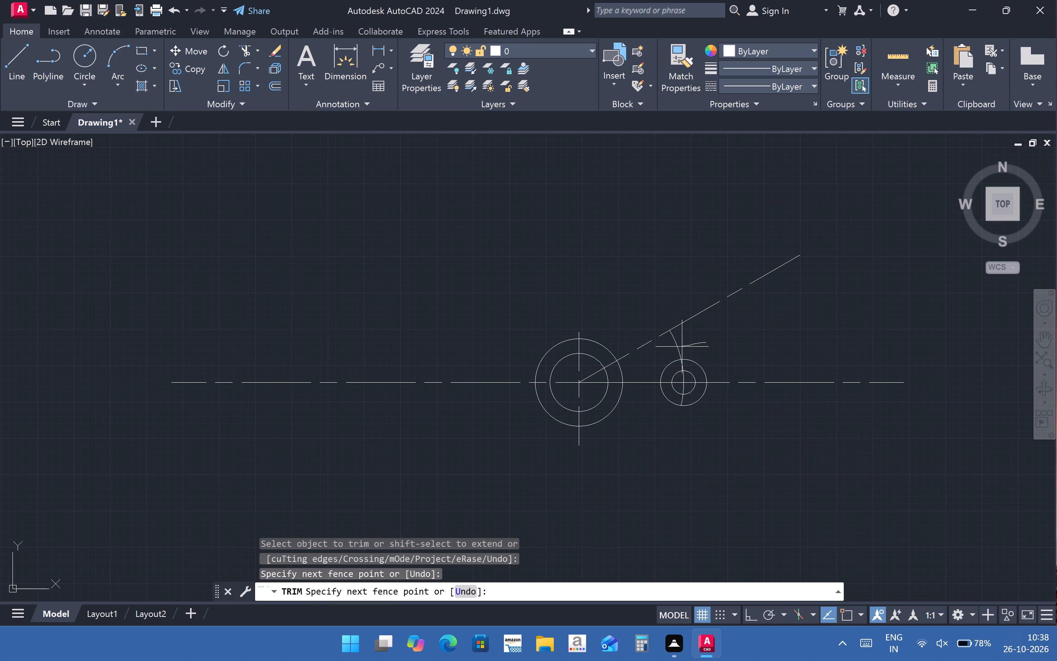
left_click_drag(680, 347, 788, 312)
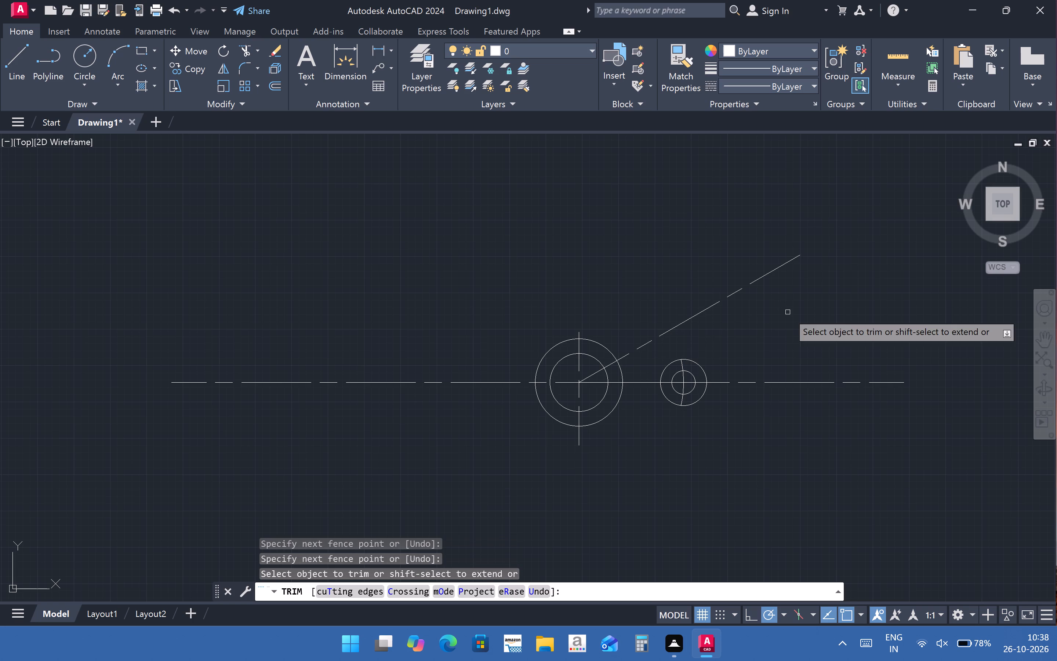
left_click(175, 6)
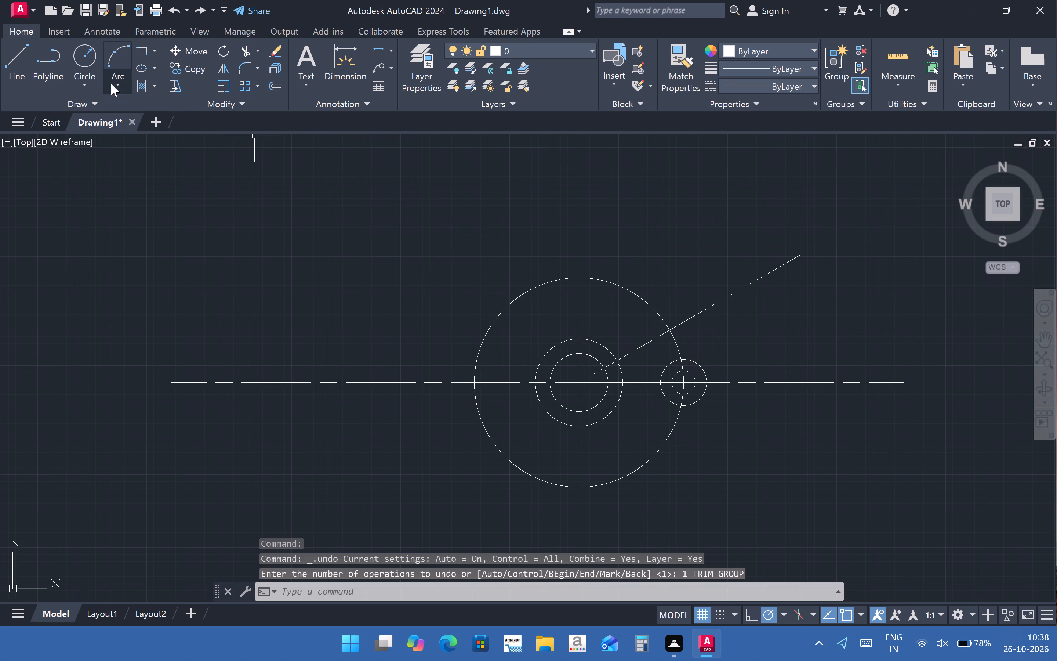
Trim the 36 mm radius circle to the arc between the inclined centreline and the small inner circle's lower edge.
left_click(245, 53)
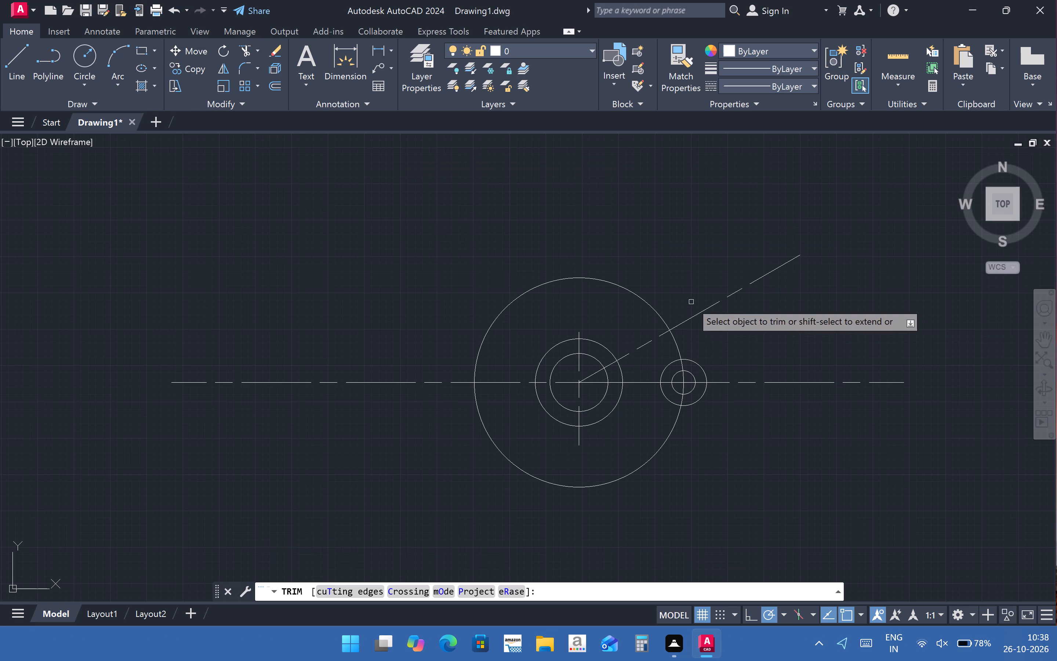
left_click_drag(673, 286, 646, 322)
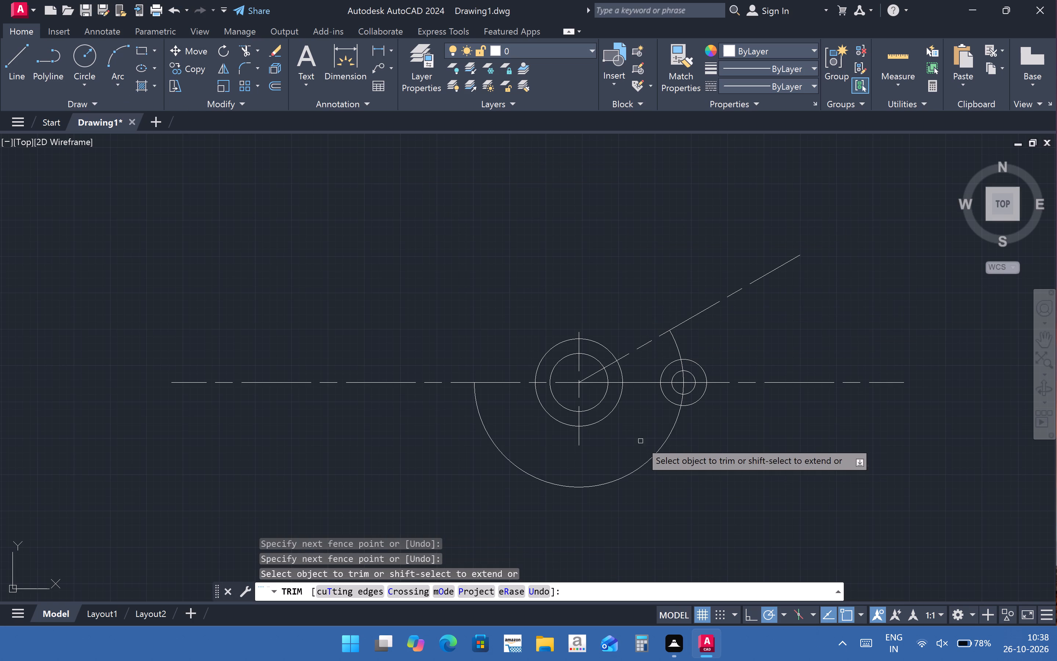
left_click_drag(640, 441, 688, 473)
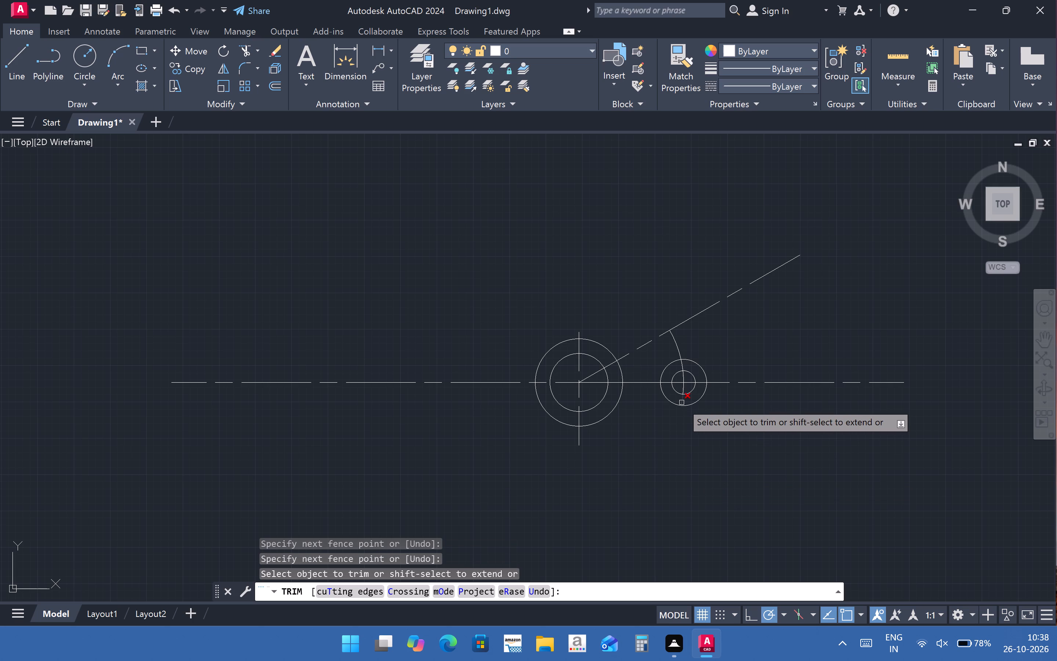
left_click(682, 402)
scroll(691, 398, "down", 1)
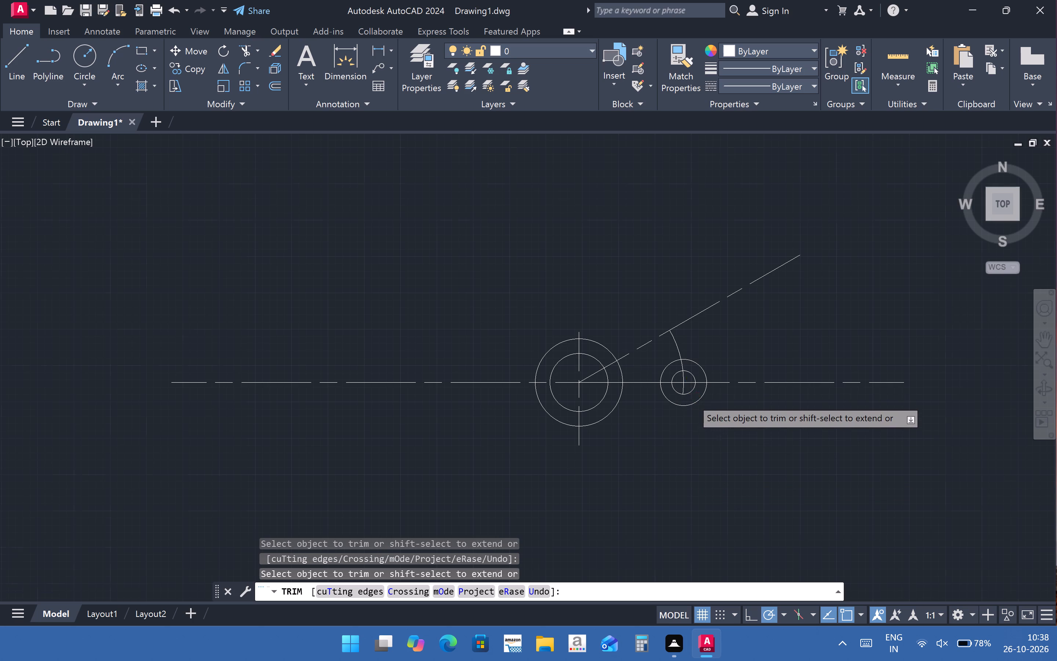
scroll(691, 398, "down", 1)
scroll(691, 398, "up", 4)
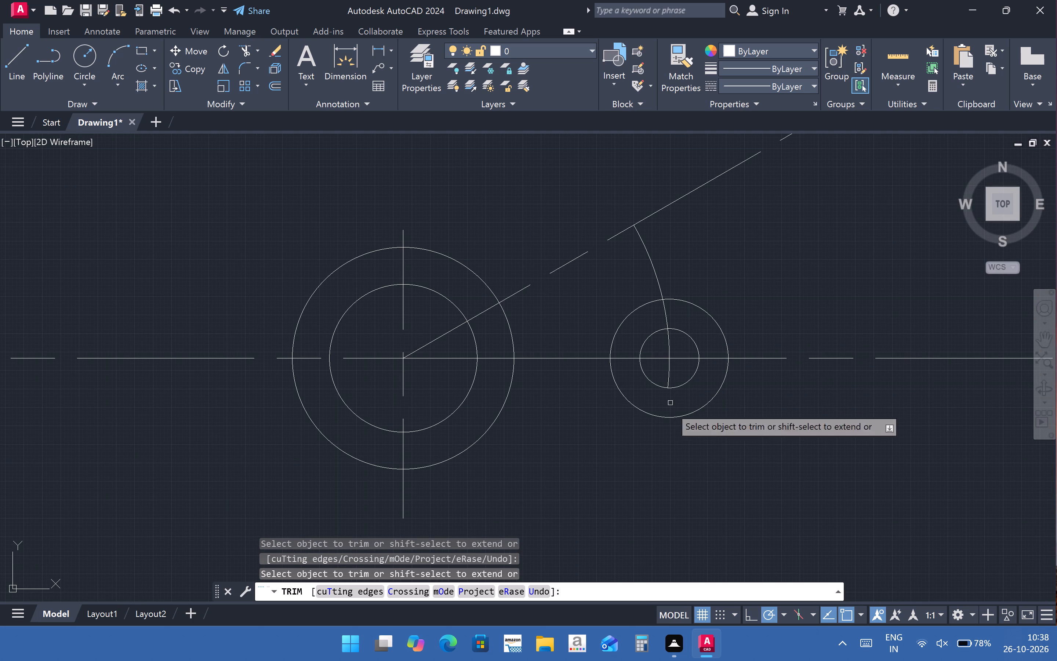
scroll(687, 477, "down", 2)
scroll(687, 477, "up", 1)
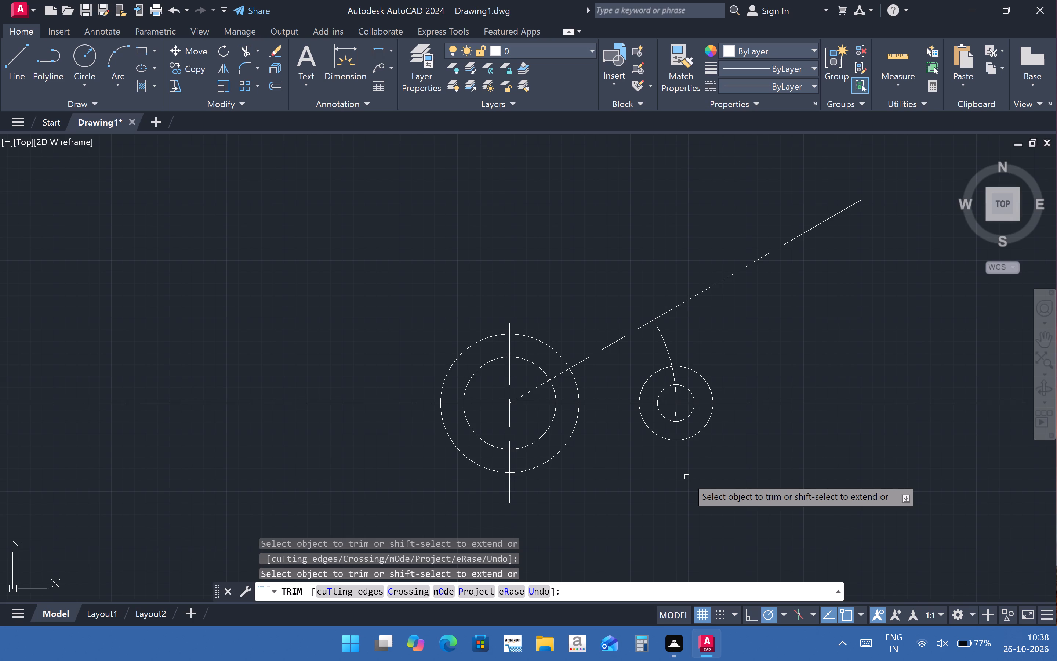
key("Escape")
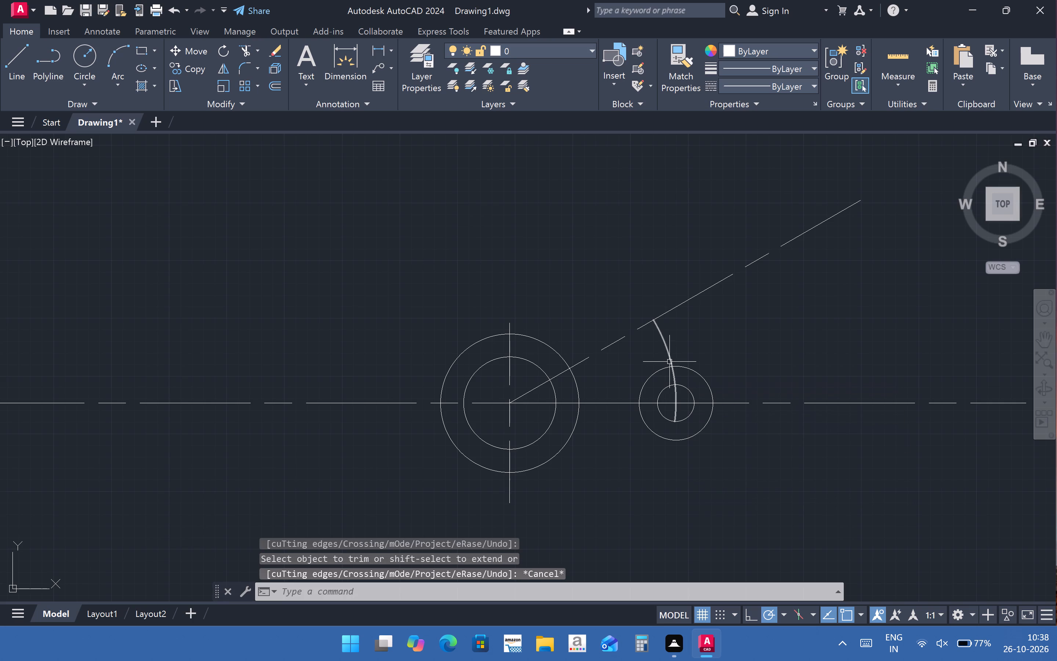
Assign the ACAD_ISO08W100 linetype to the trimmed 36 mm radius arc.
left_click(669, 362)
left_click(751, 86)
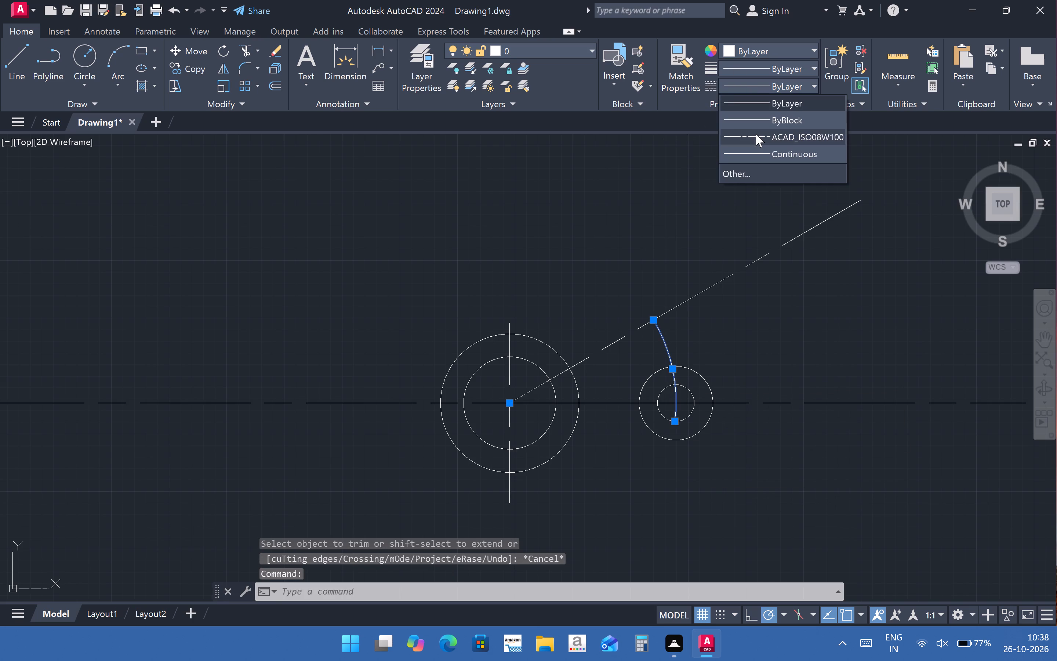
left_click(756, 138)
left_click(727, 479)
left_click(738, 519)
key("Escape")
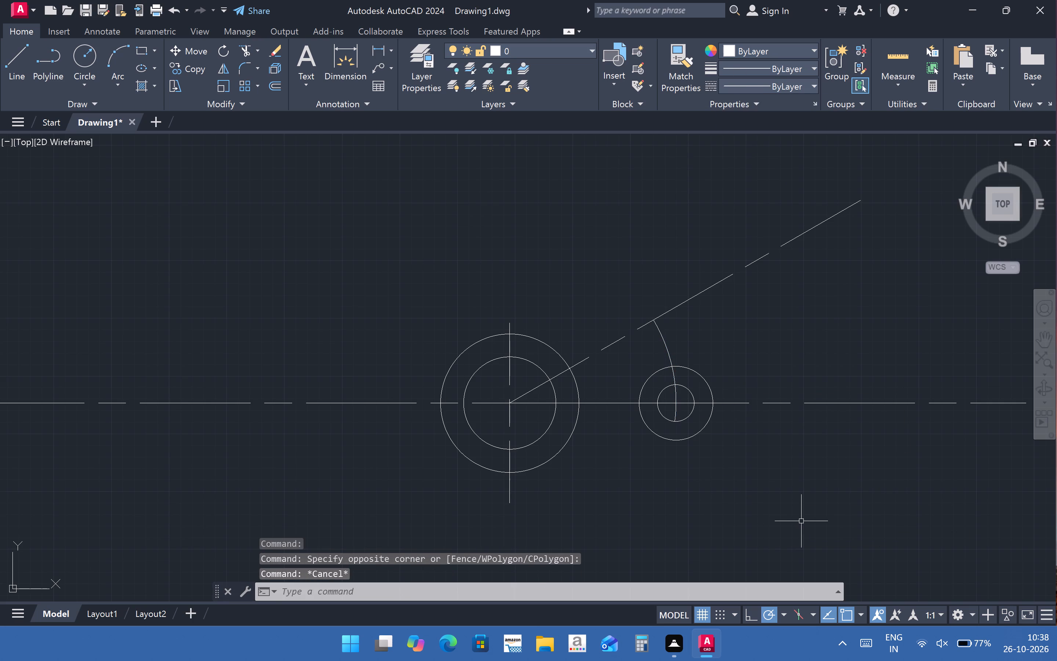
key("Escape")
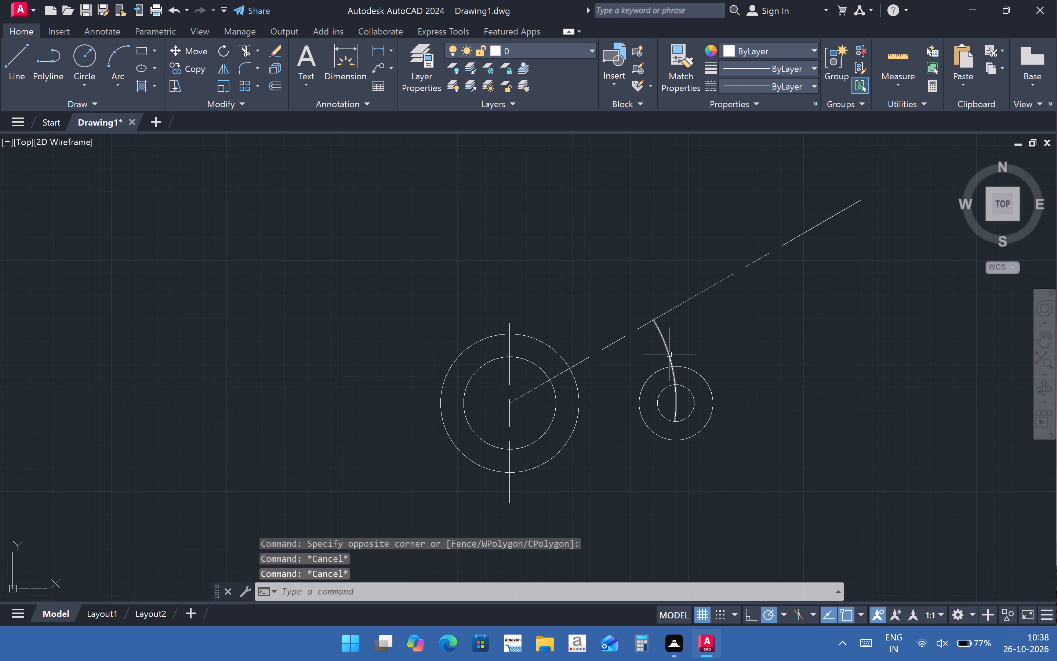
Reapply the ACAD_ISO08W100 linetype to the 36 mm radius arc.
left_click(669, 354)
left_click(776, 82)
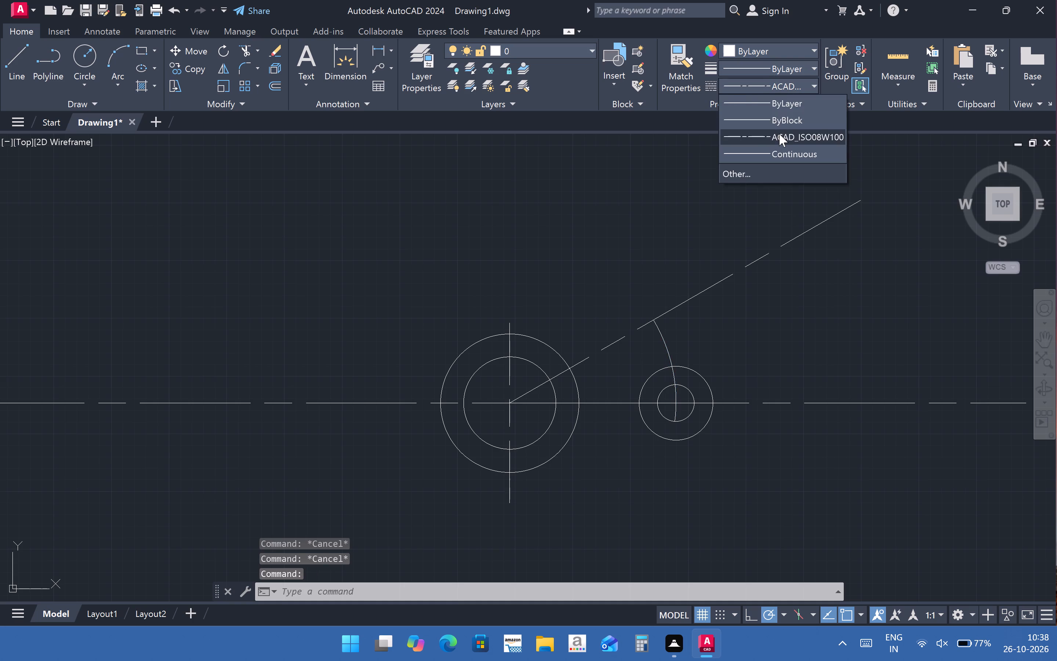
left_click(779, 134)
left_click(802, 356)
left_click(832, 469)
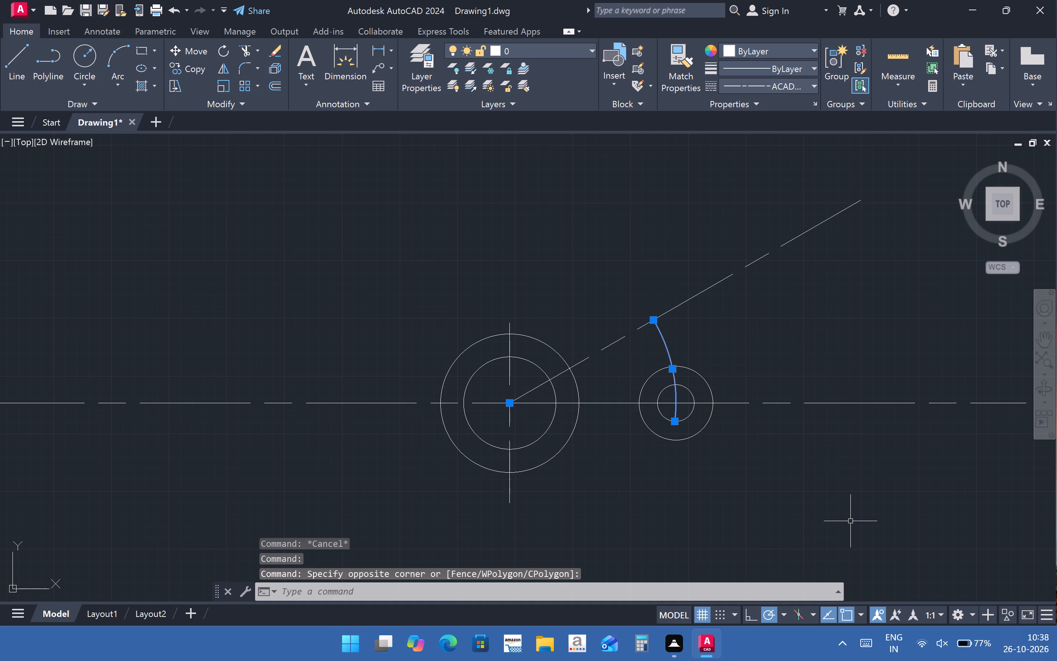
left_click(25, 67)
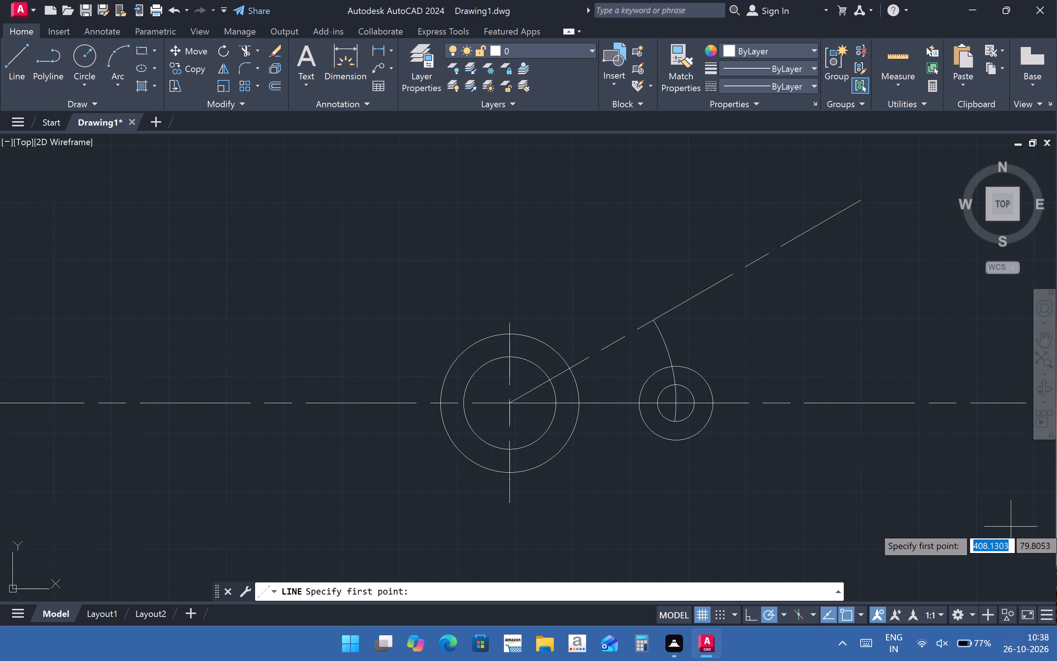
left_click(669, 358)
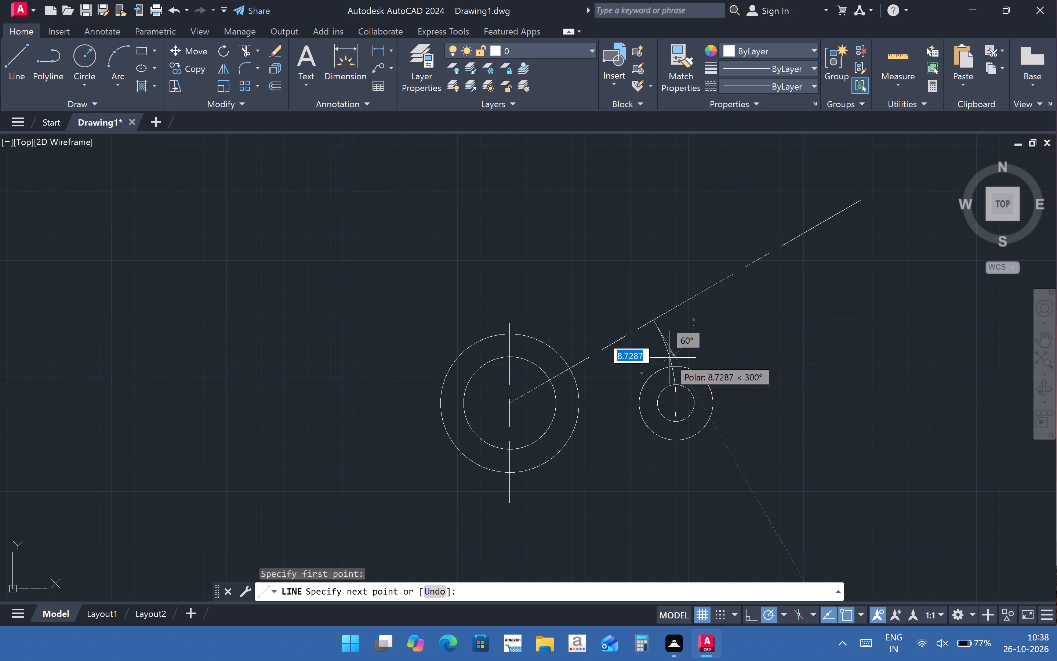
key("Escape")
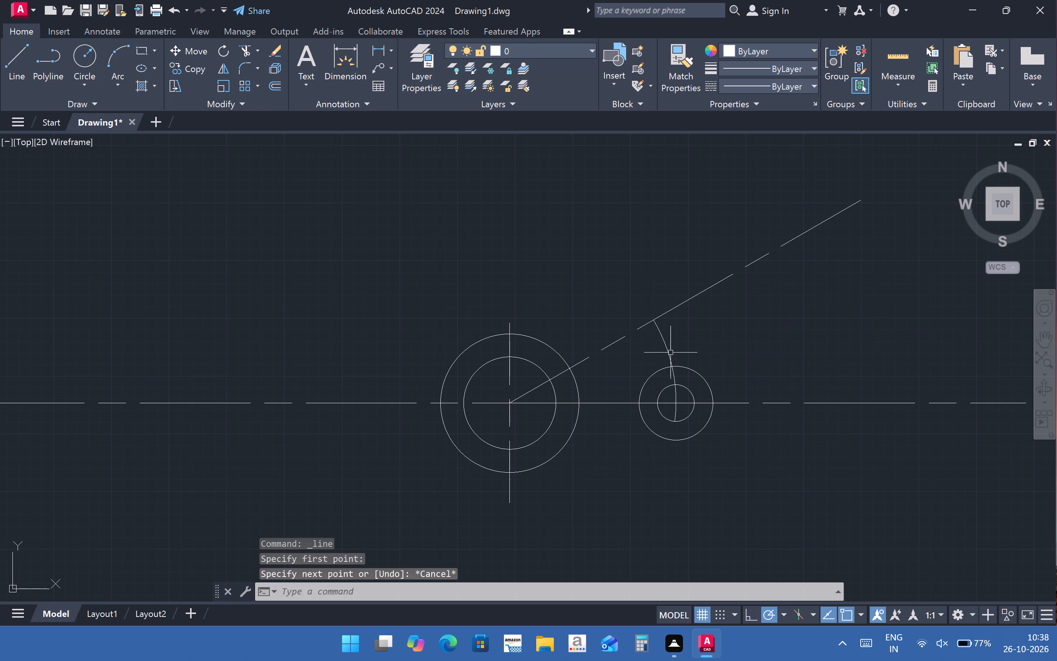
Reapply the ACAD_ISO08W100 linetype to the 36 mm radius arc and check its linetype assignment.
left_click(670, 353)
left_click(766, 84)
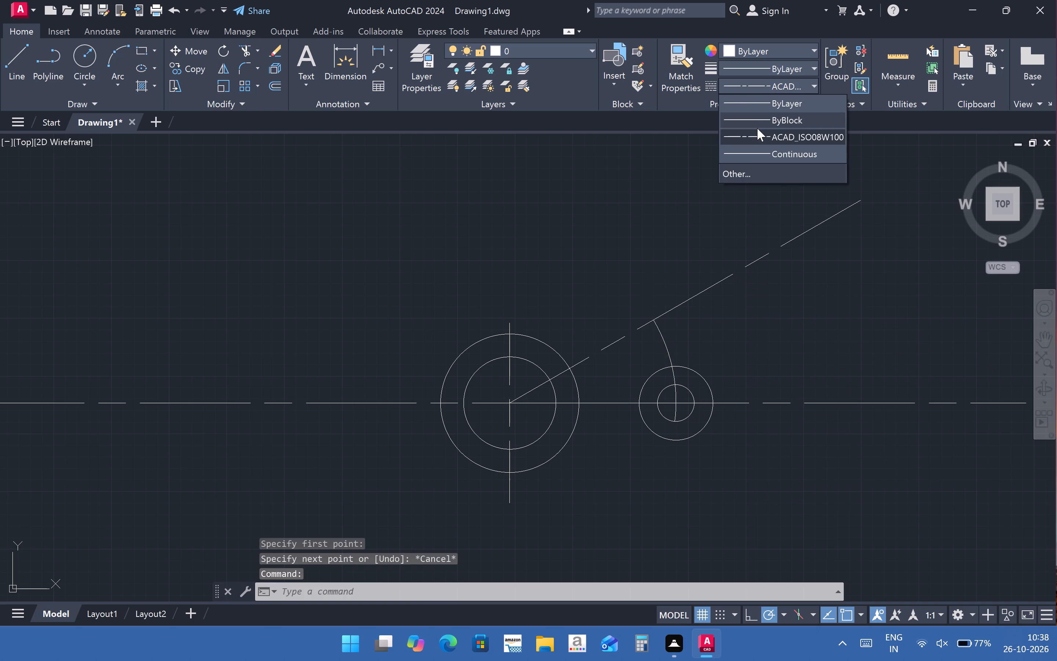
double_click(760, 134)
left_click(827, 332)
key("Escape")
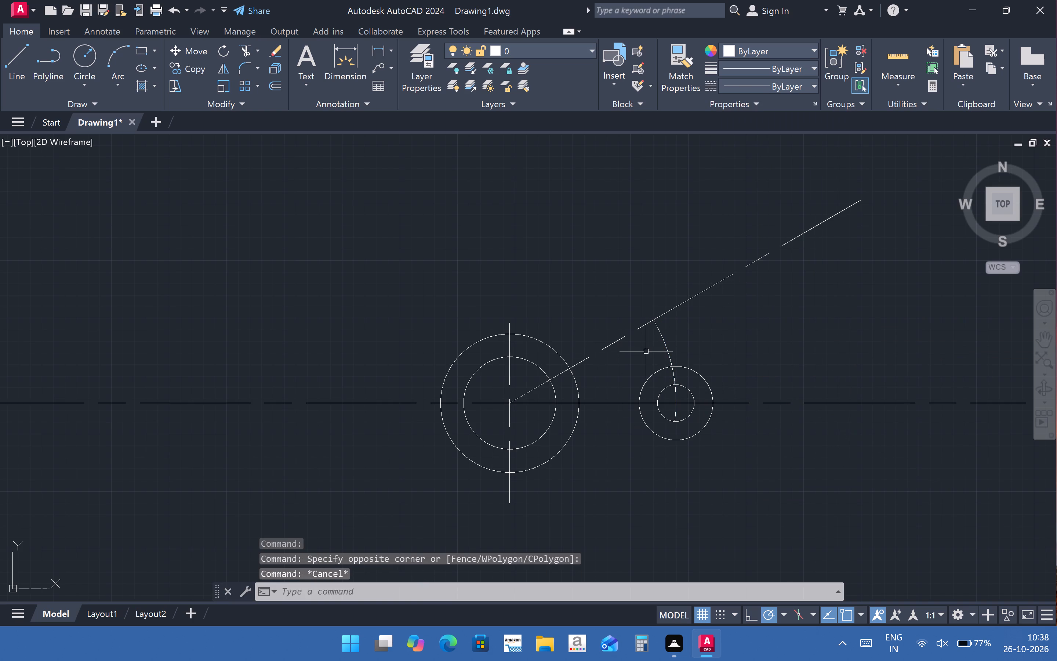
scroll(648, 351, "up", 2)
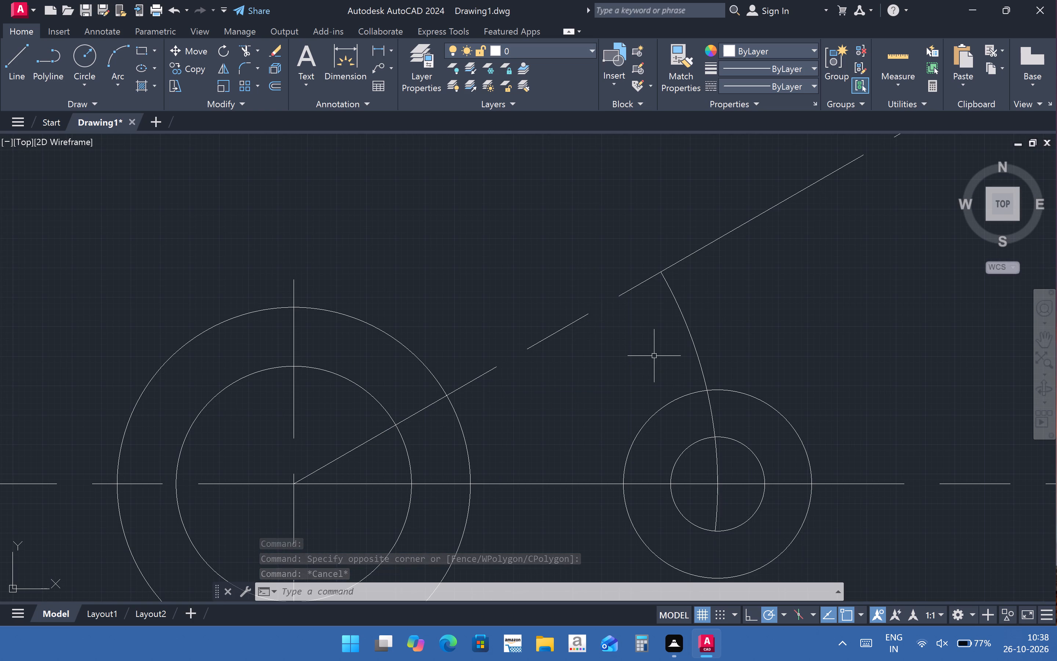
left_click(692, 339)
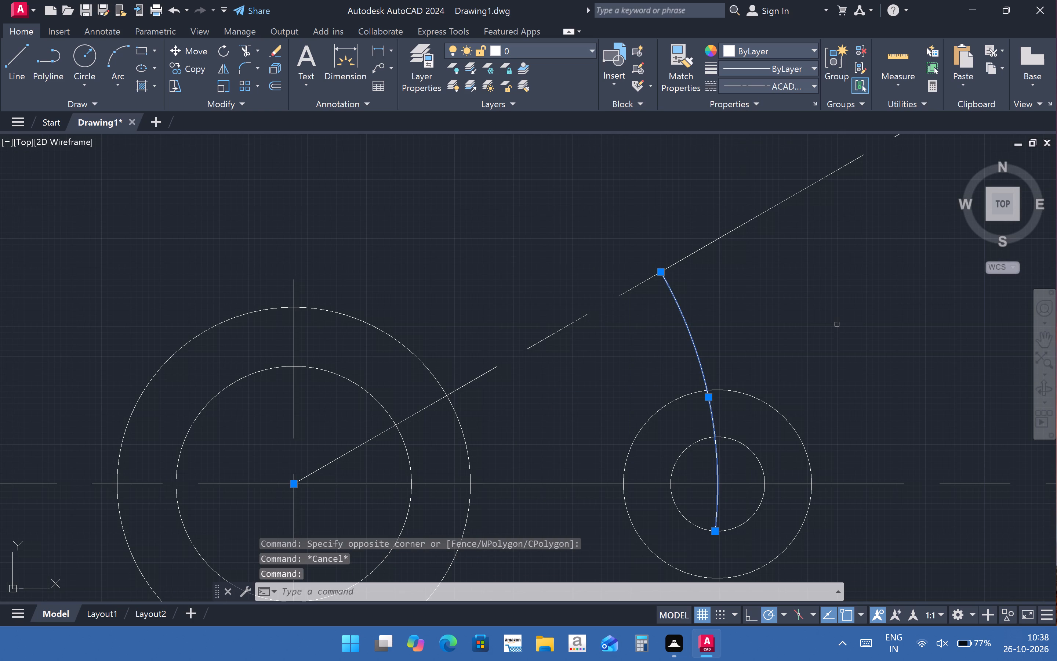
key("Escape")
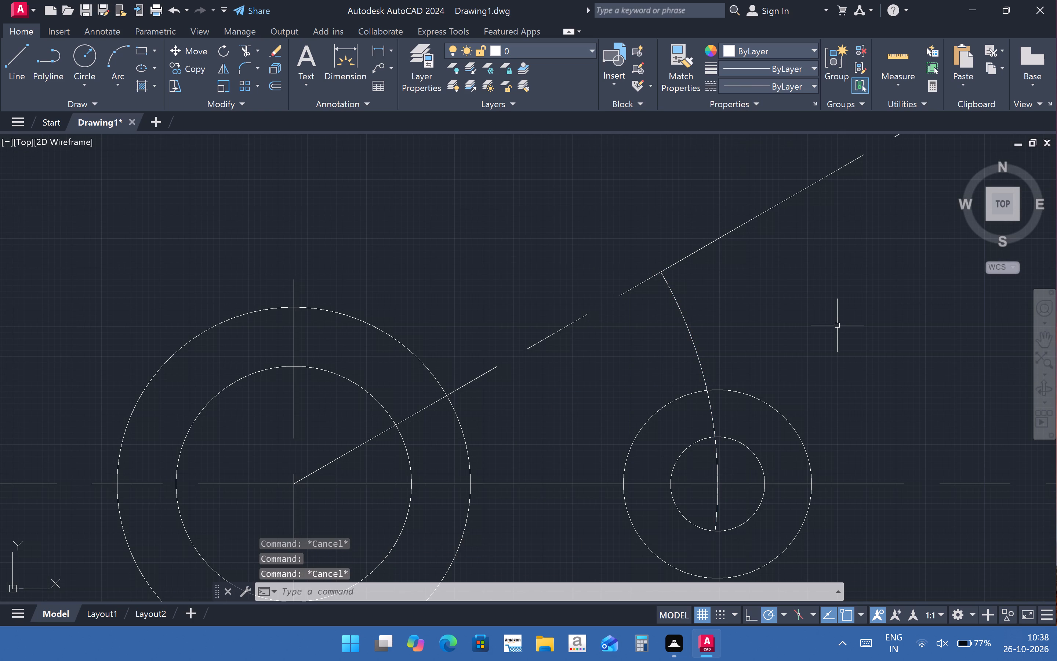
Draw a 4 mm radius circle centred where the 36 mm radius arc meets the inclined centreline.
scroll(837, 326, "down", 2)
middle_click_drag(845, 361, 709, 363)
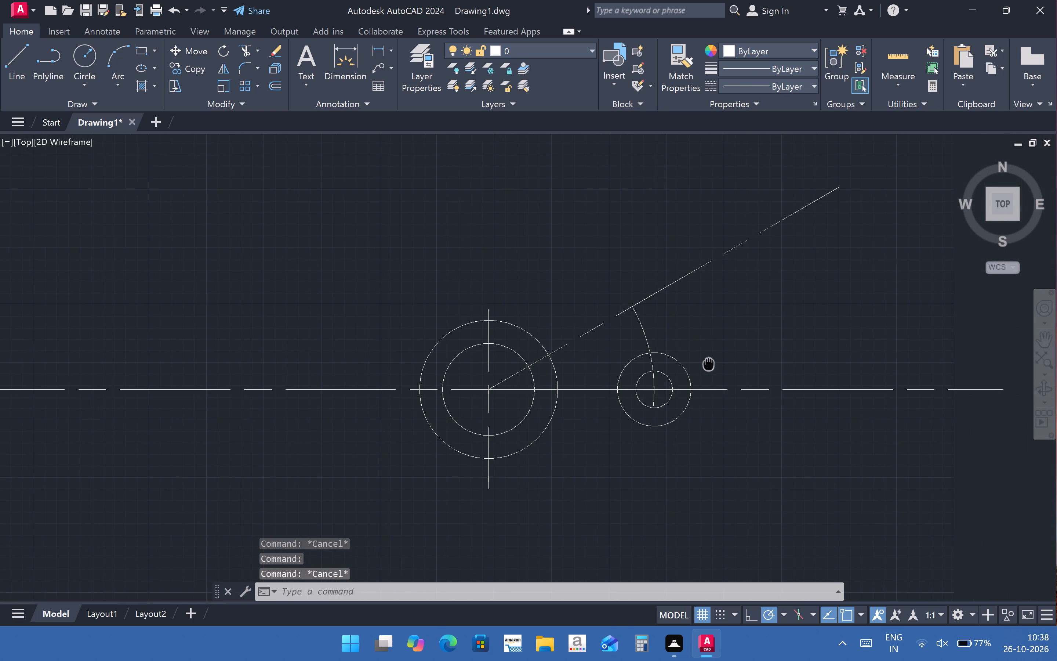
middle_click_drag(709, 363, 726, 369)
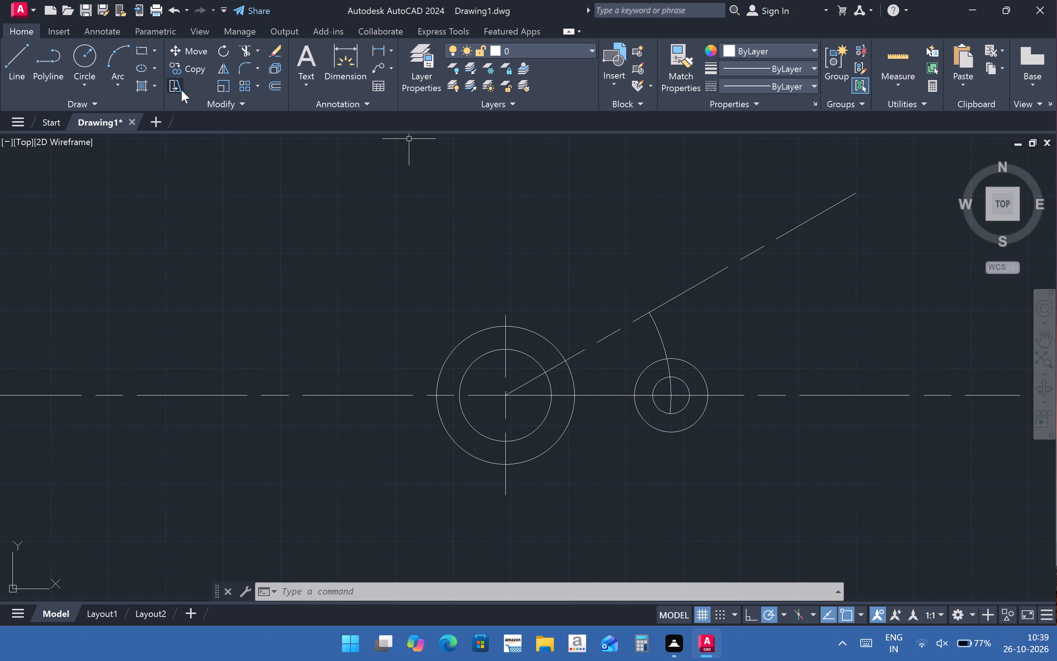
left_click(85, 63)
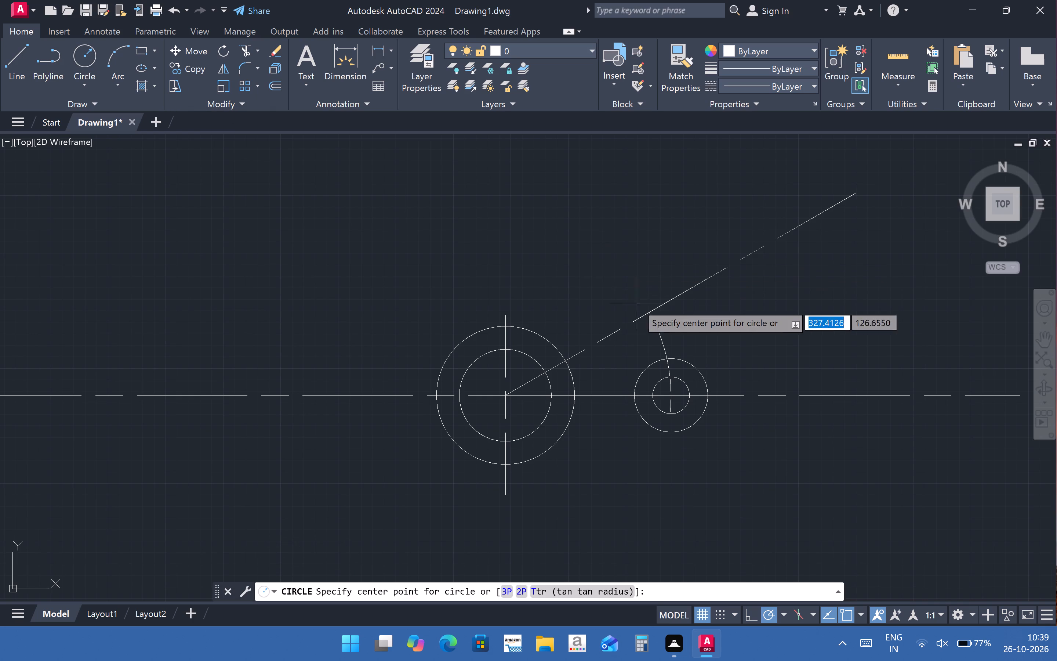
left_click(649, 321)
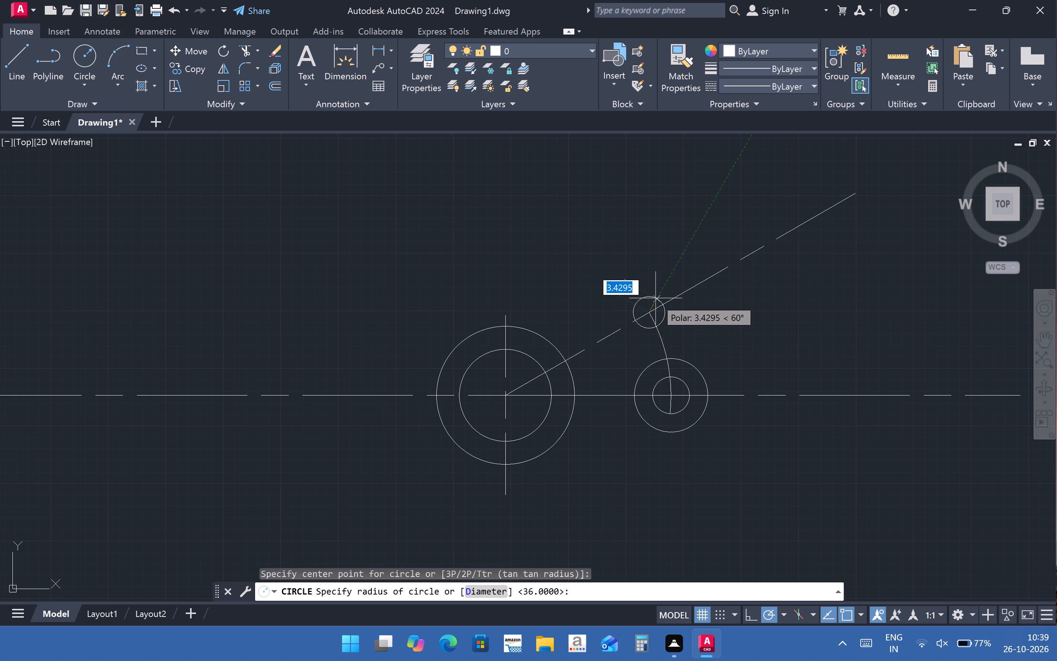
key("4")
key("Return")
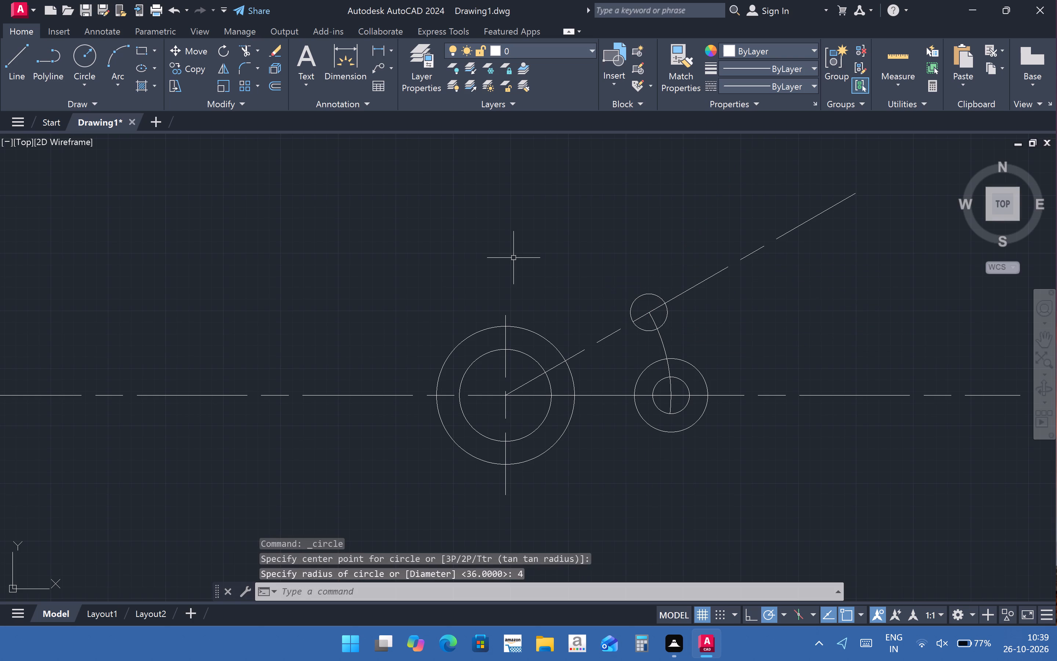
Draw an 8 mm radius circle concentric with the 4 mm radius circle on the inclined centreline.
key("Return")
left_click(651, 309)
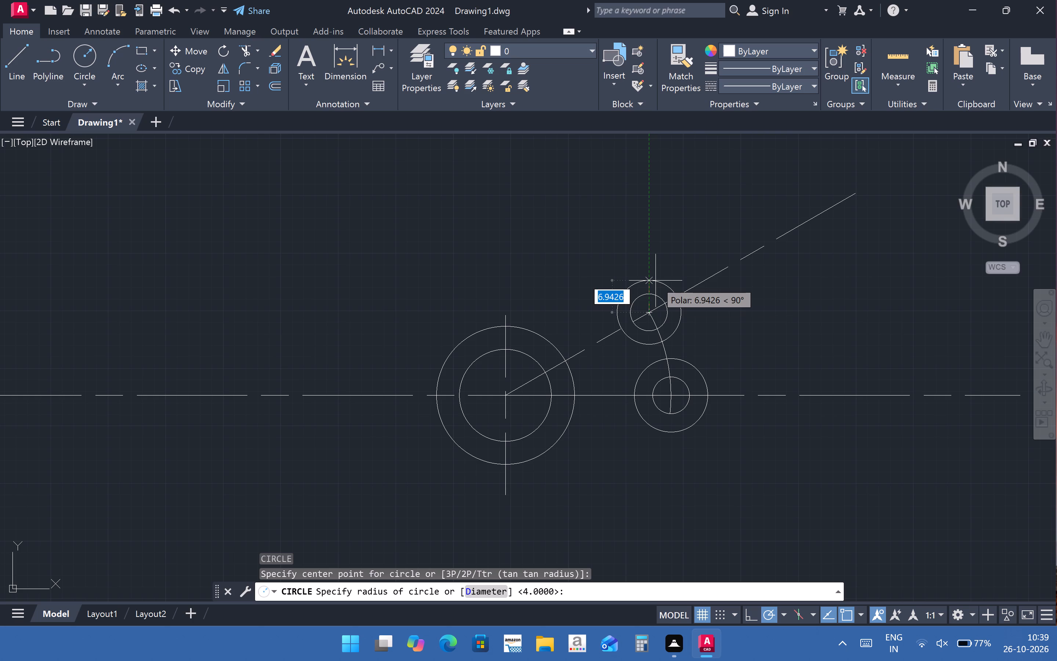
key("8")
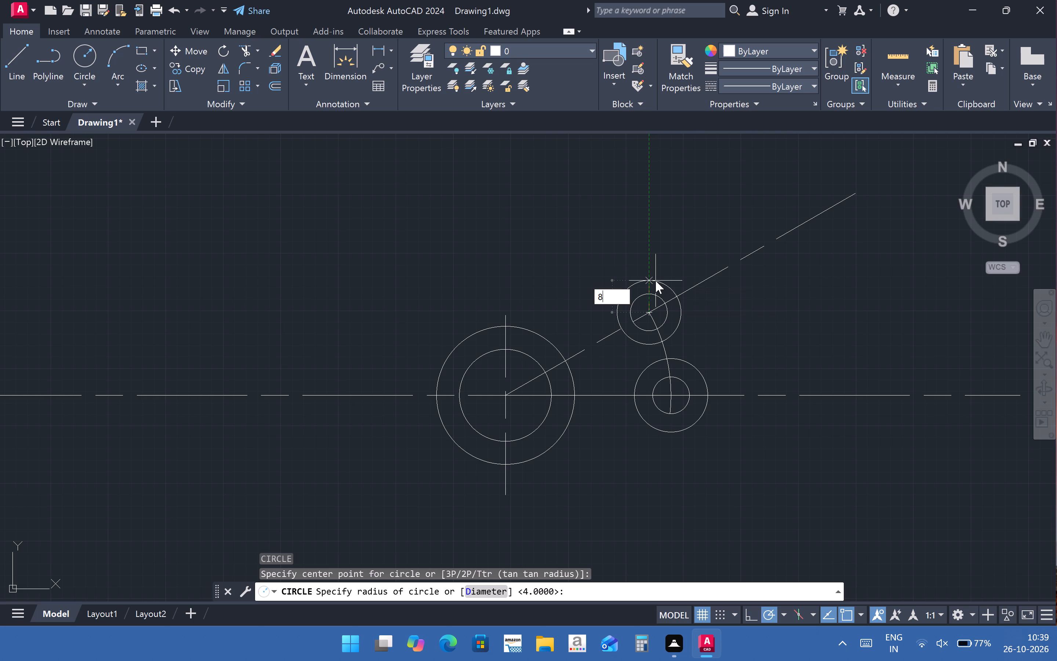
key("Return")
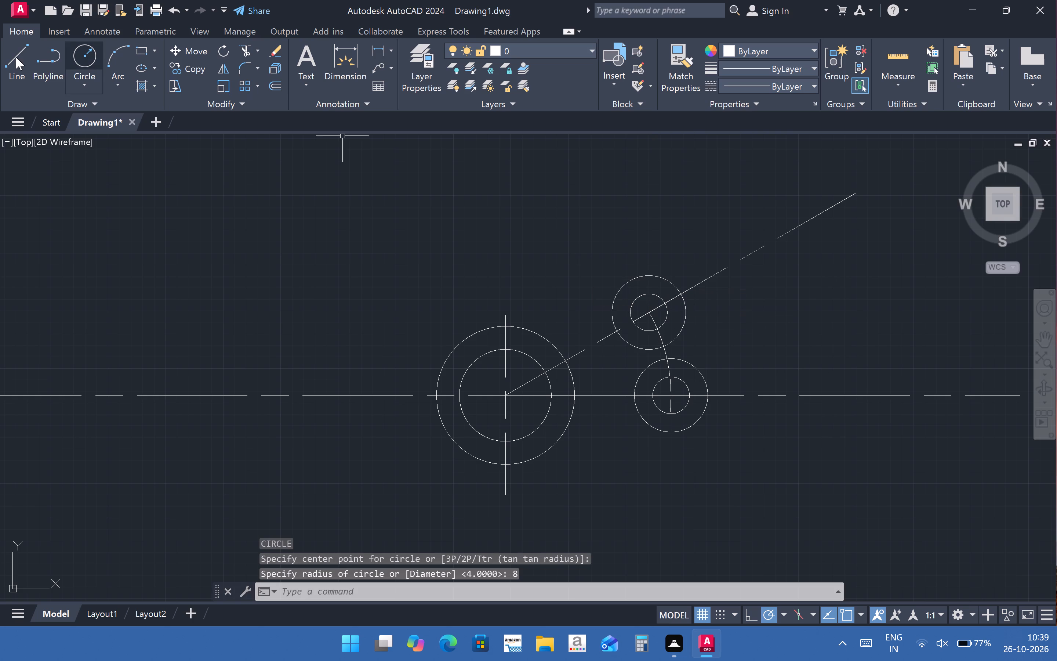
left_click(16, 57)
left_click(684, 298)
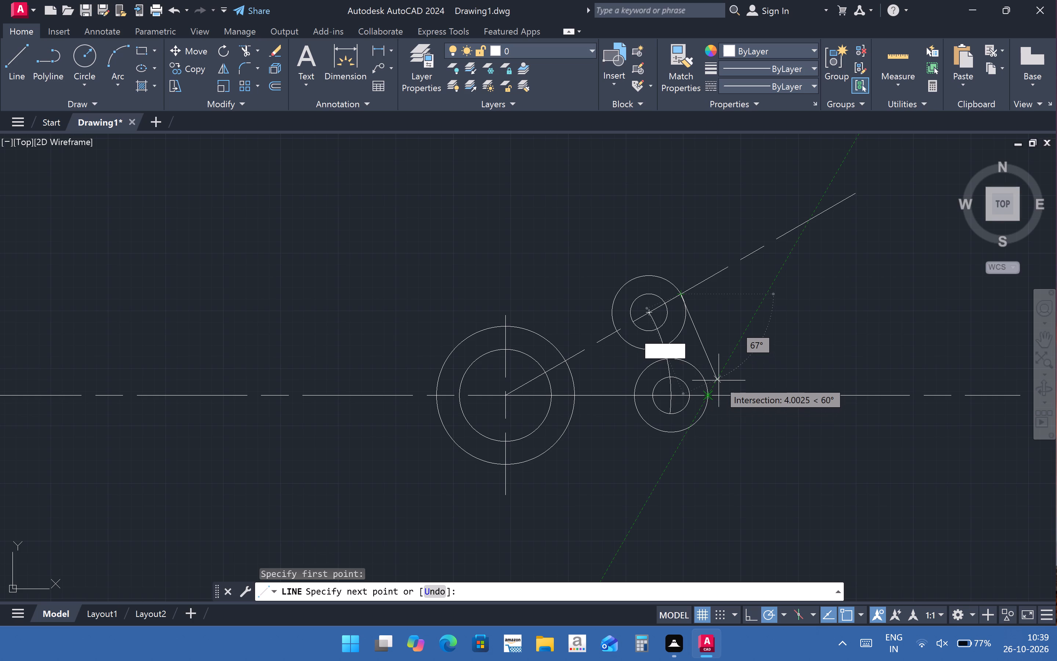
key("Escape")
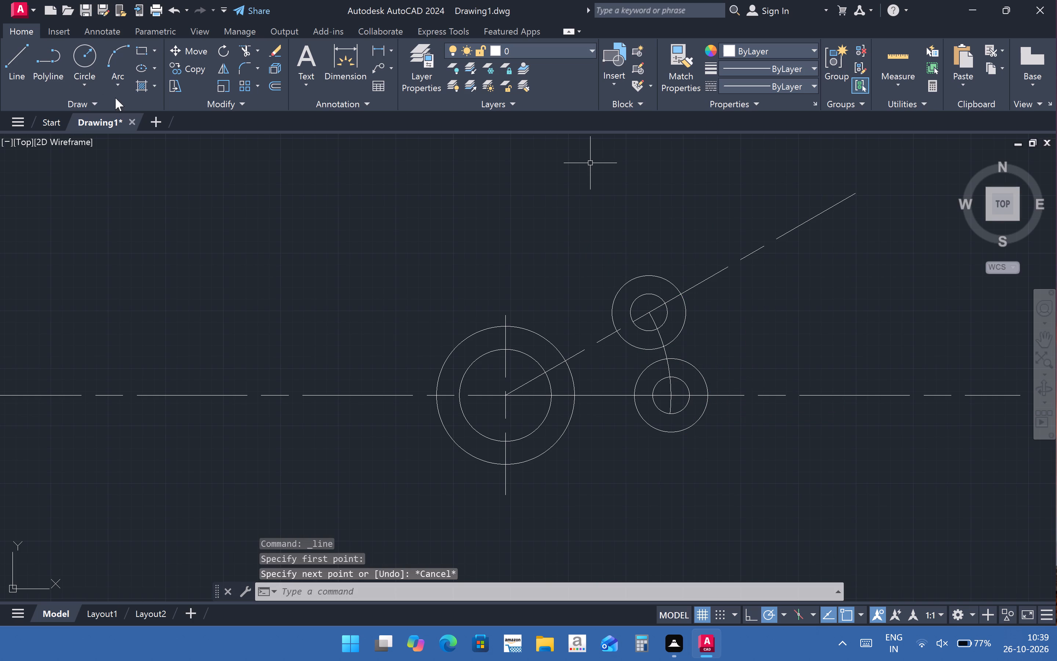
Draw a three-point arc along the far side of the two 8 mm radius circles, through their centreline intersections, ending slightly below the horizontal centreline.
left_click(120, 87)
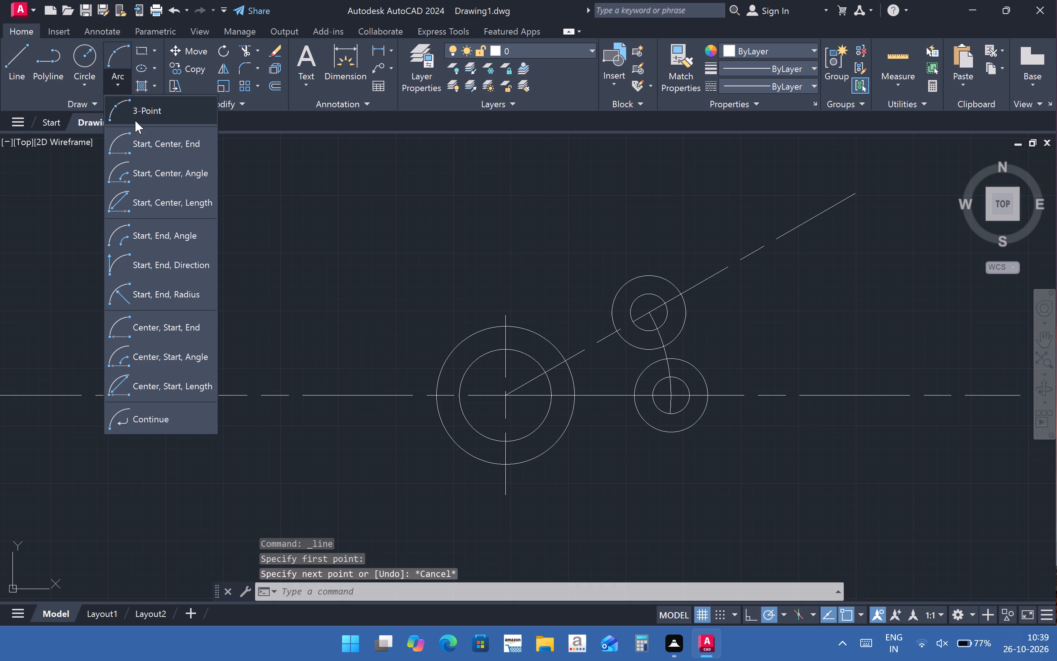
left_click(135, 120)
left_click(682, 298)
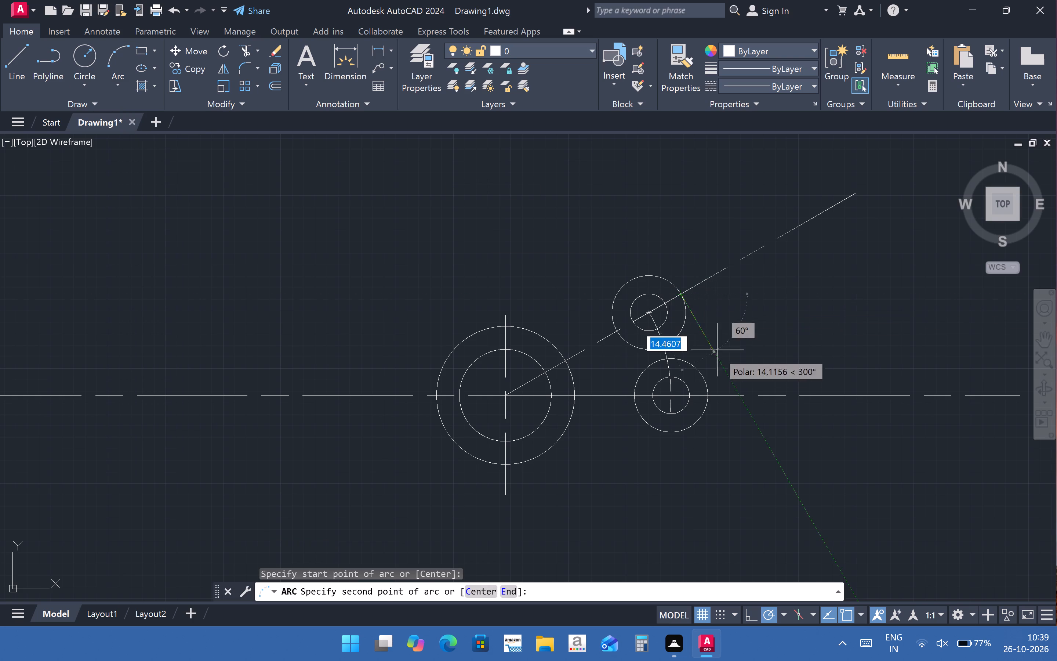
left_click(710, 396)
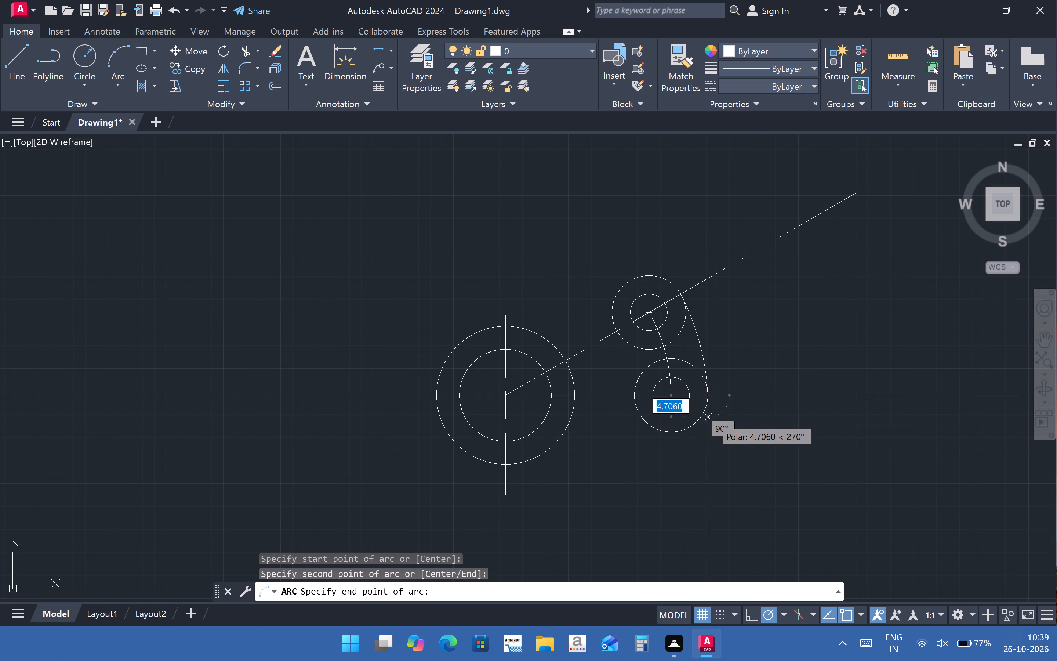
left_click(711, 417)
key("Escape")
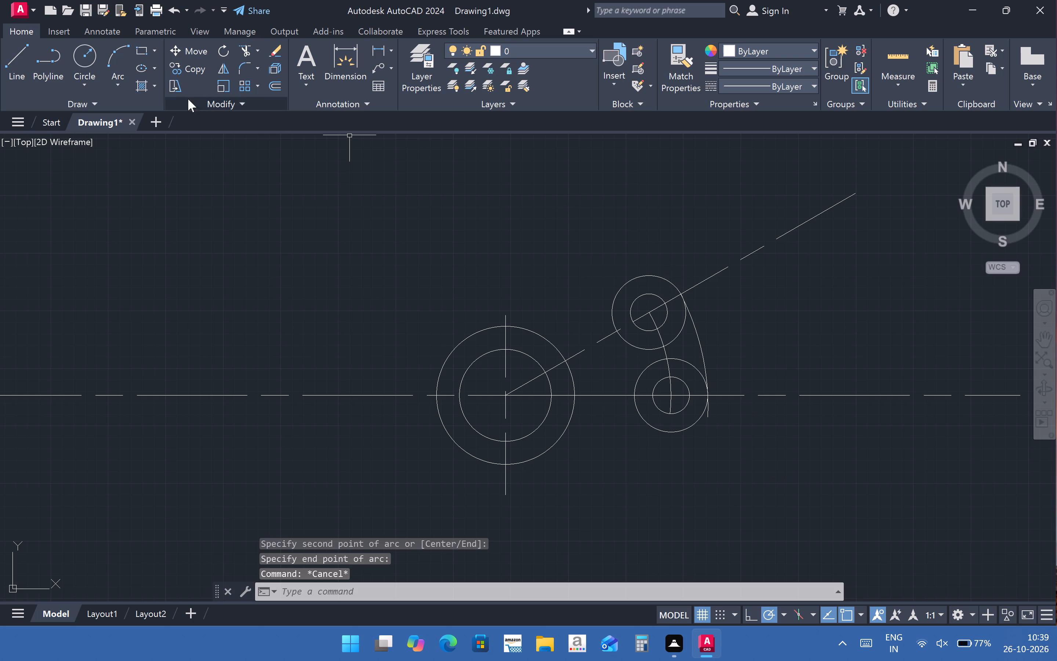
Draw a three-point arc along the boss-facing side of the two 8 mm radius circles, through their centreline intersections, extending below the horizontal centreline.
key("Return")
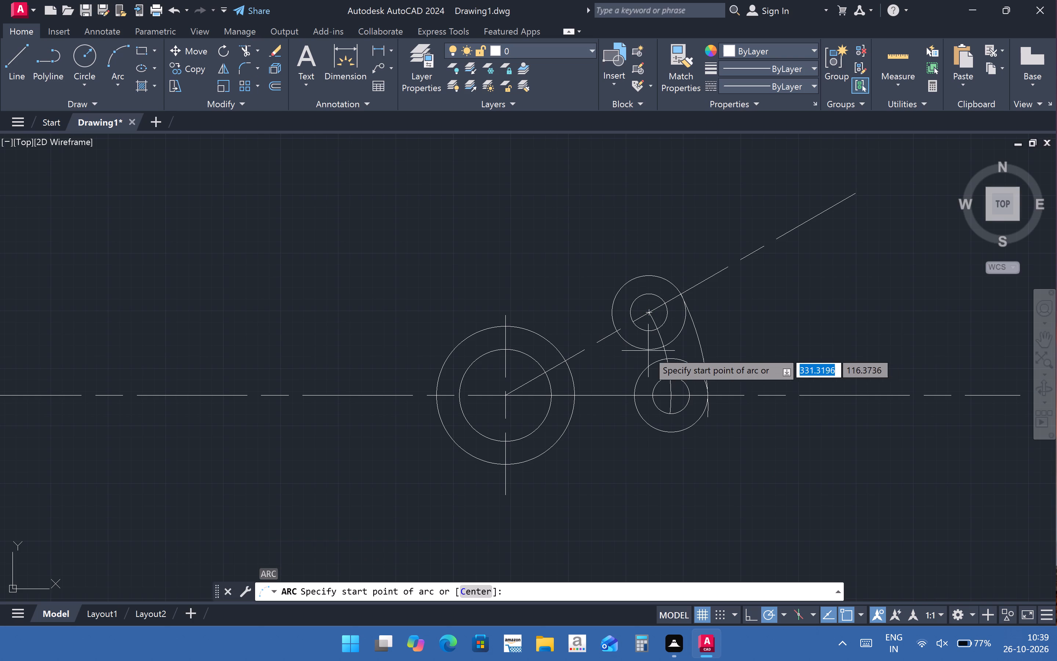
left_click(619, 334)
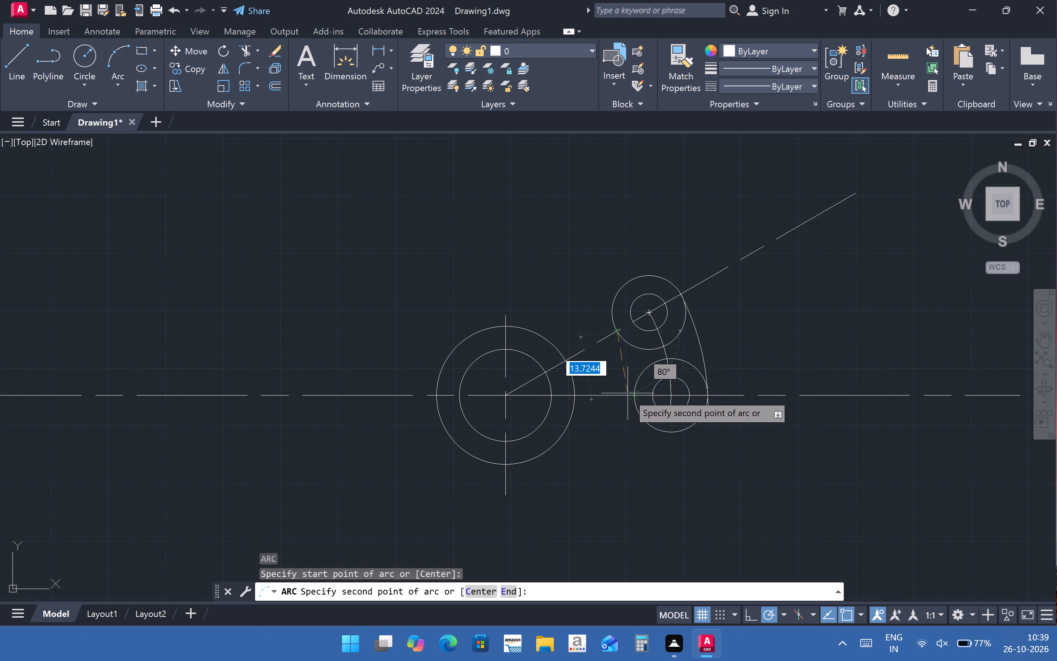
left_click(635, 399)
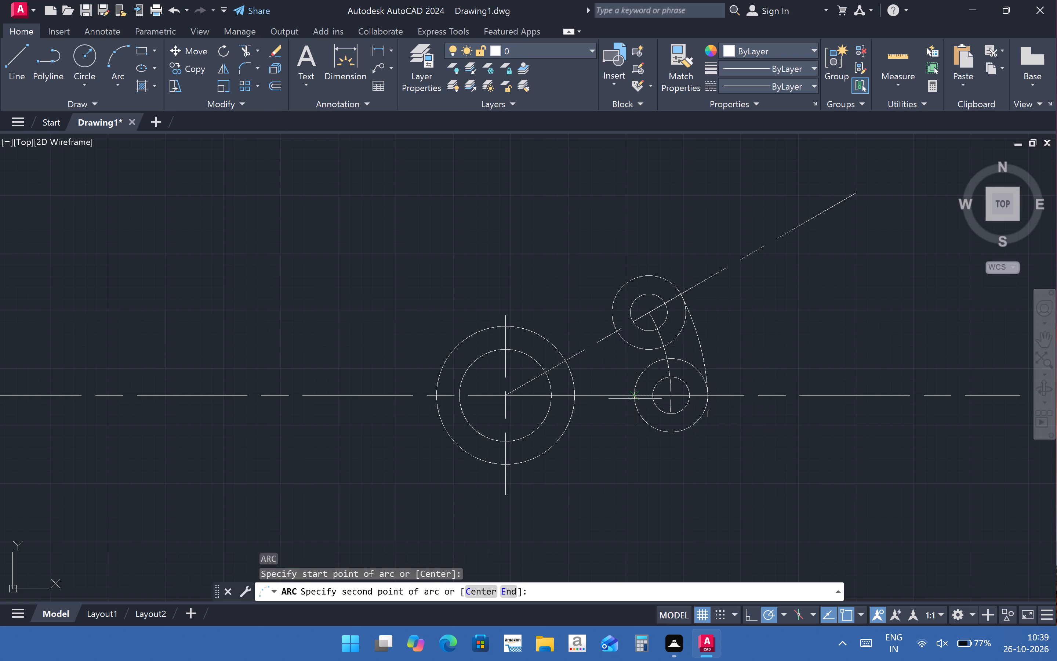
left_click(628, 436)
key("Escape")
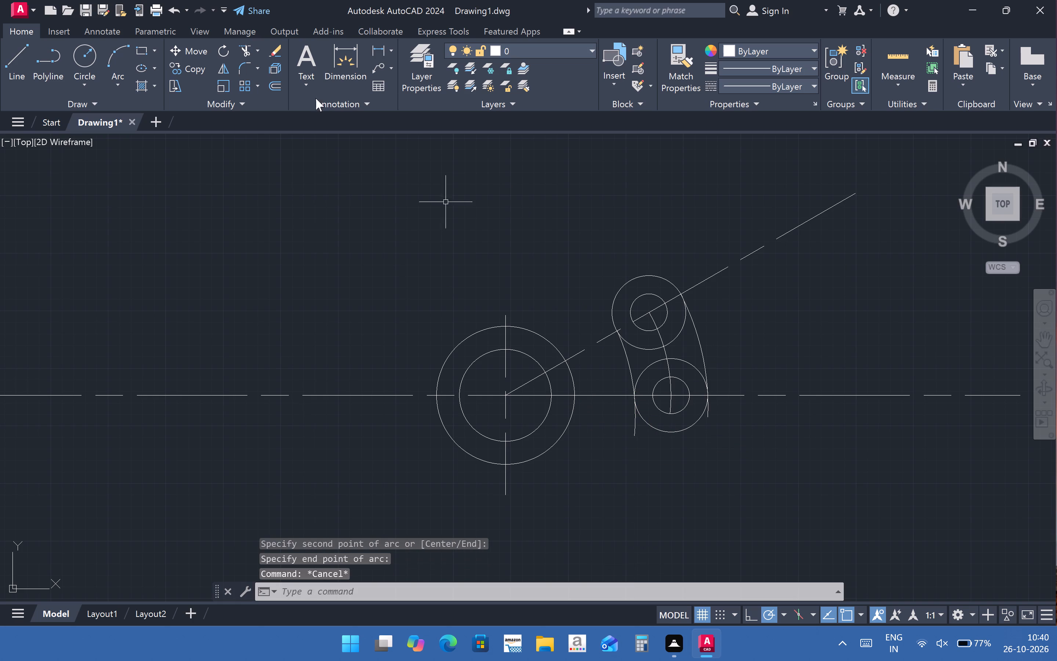
Trim the tails of both outer slot arcs that extend below the horizontal centreline.
left_click(251, 57)
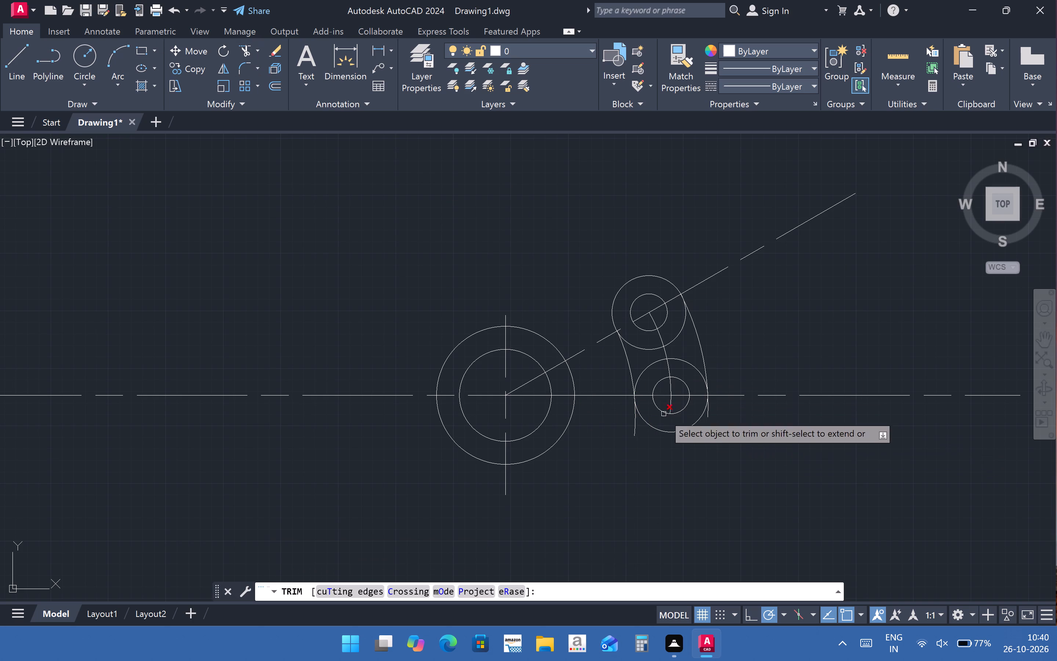
left_click(635, 430)
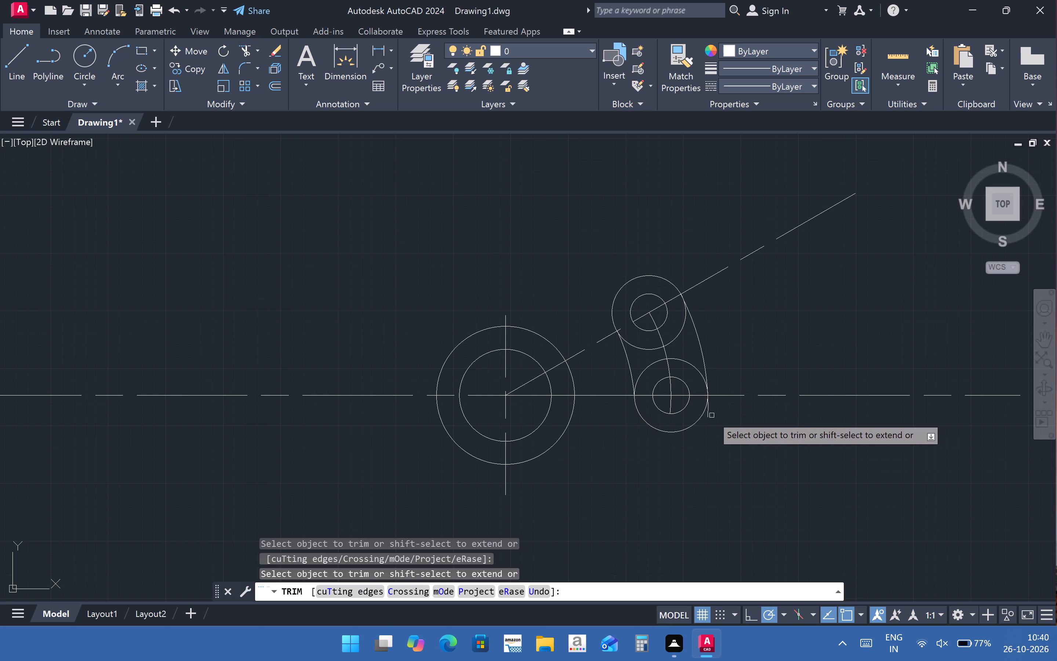
left_click(708, 413)
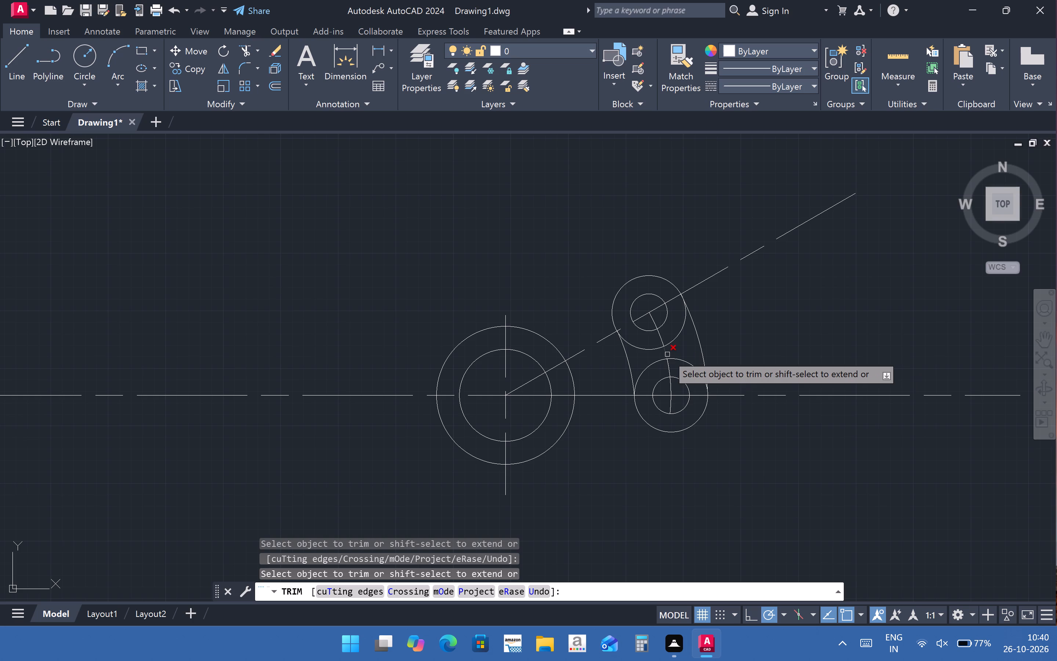
Trim away all segments of the 36 mm radius arc between the two slot-end centres.
left_click(667, 354)
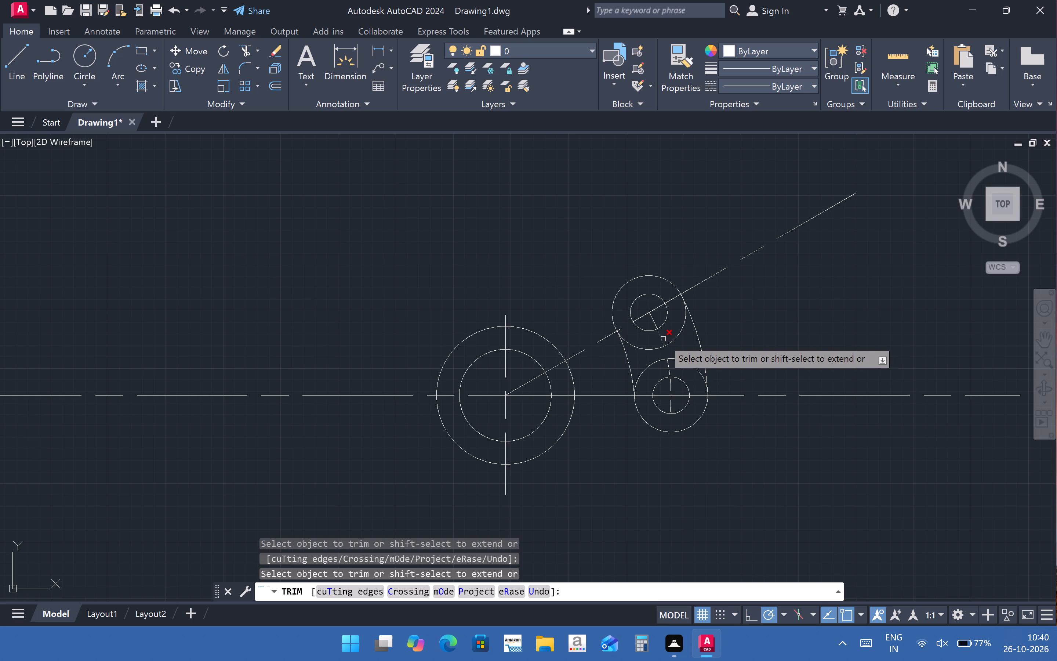
left_click(663, 339)
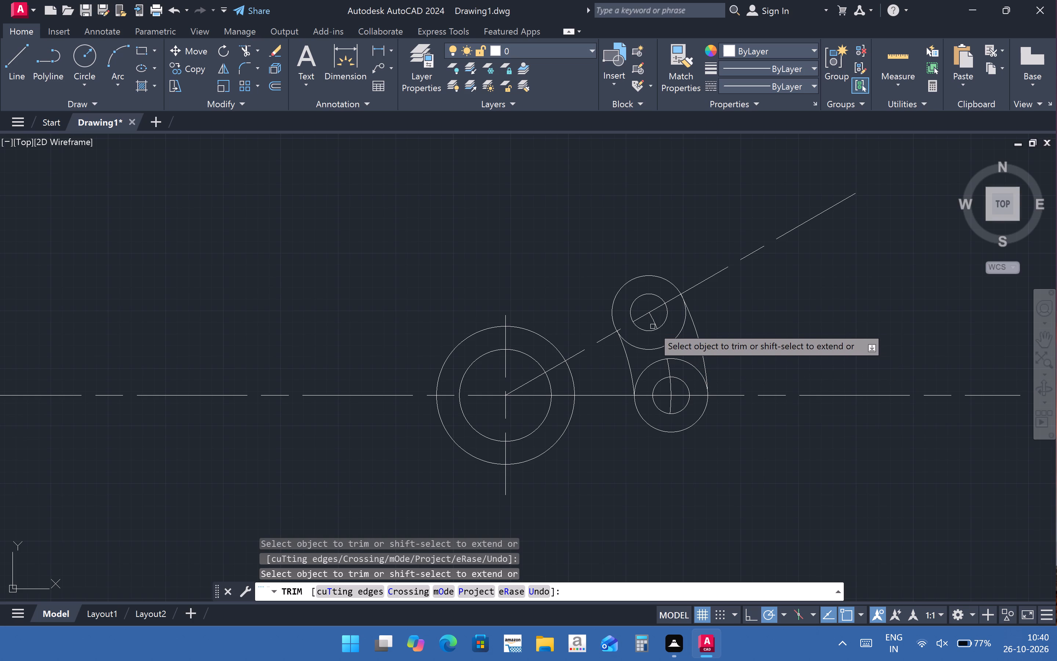
left_click(655, 321)
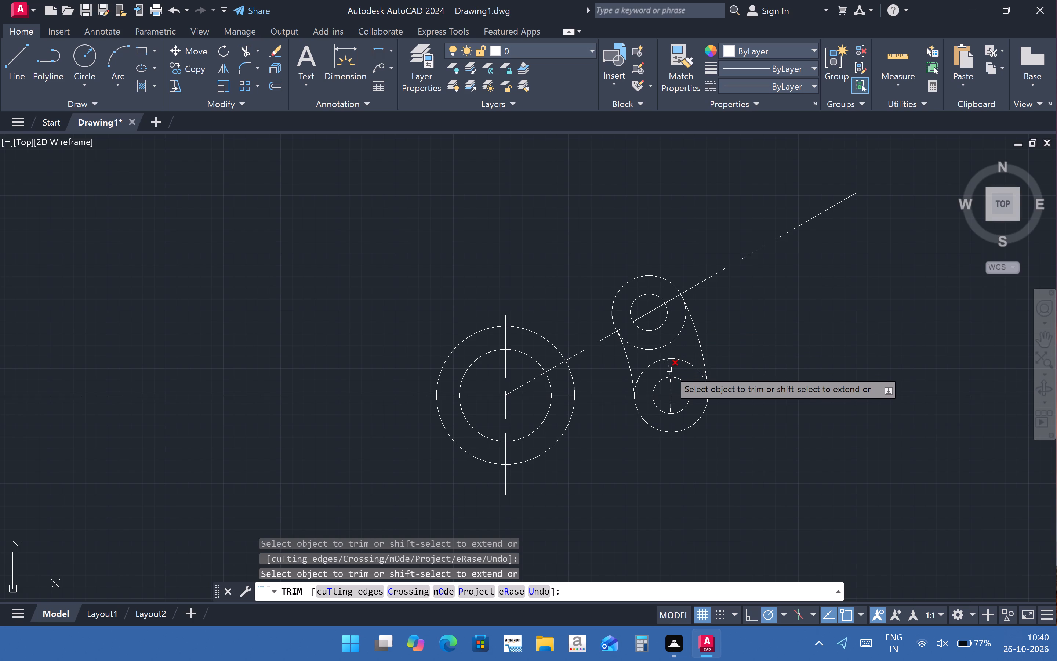
left_click(669, 369)
left_click(672, 391)
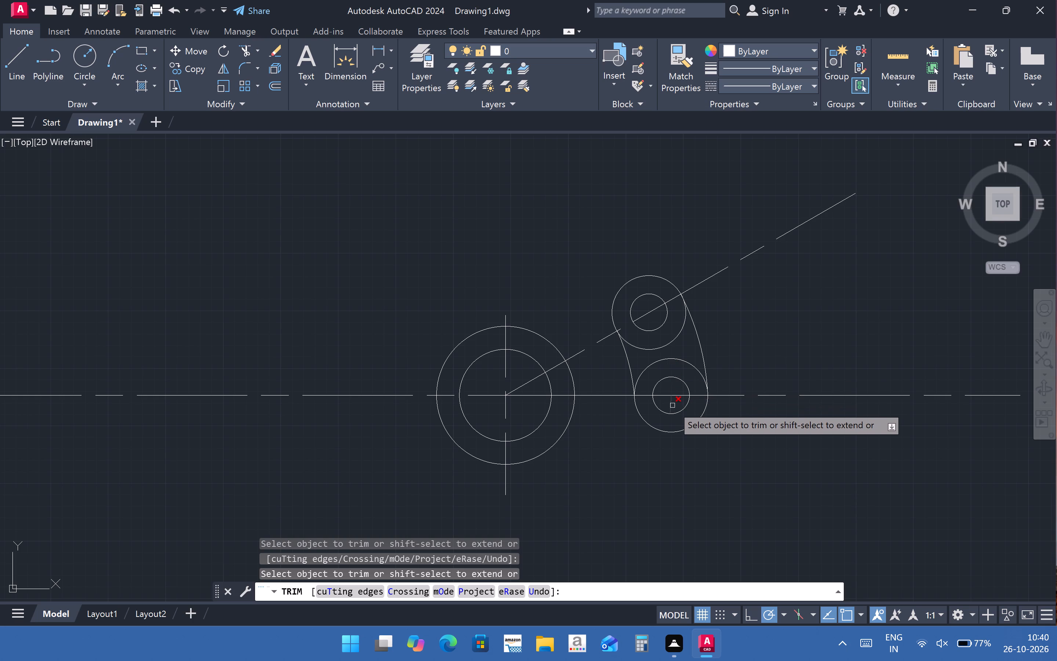
left_click(672, 405)
Trim the facing halves of the 4 mm and 8 mm radius circles, leaving only the rounded slot ends.
left_click(678, 377)
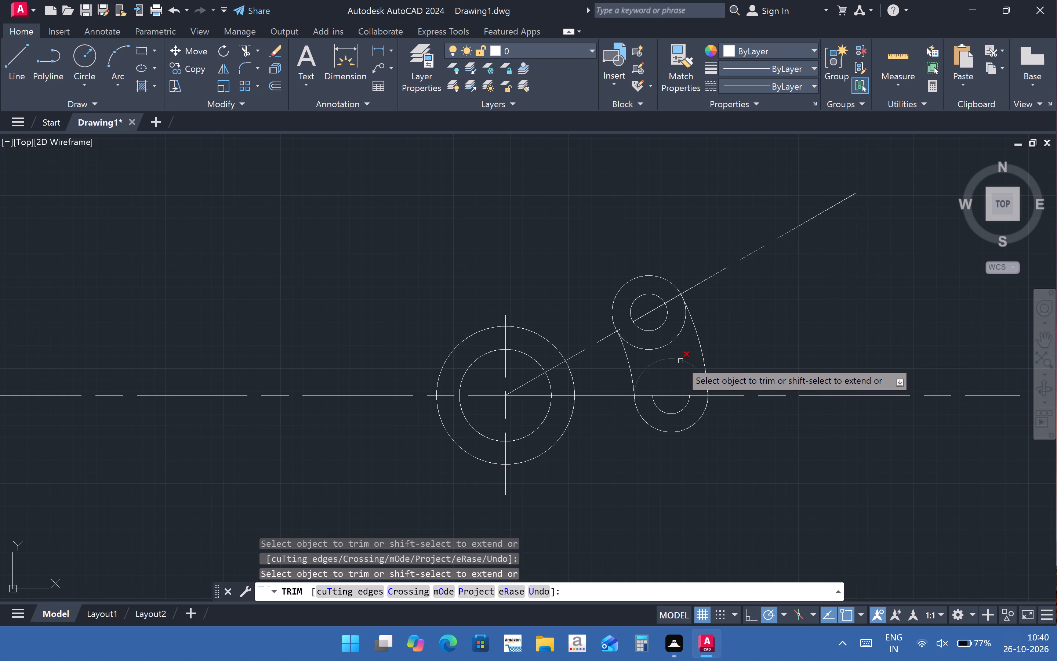
left_click(680, 361)
left_click(672, 344)
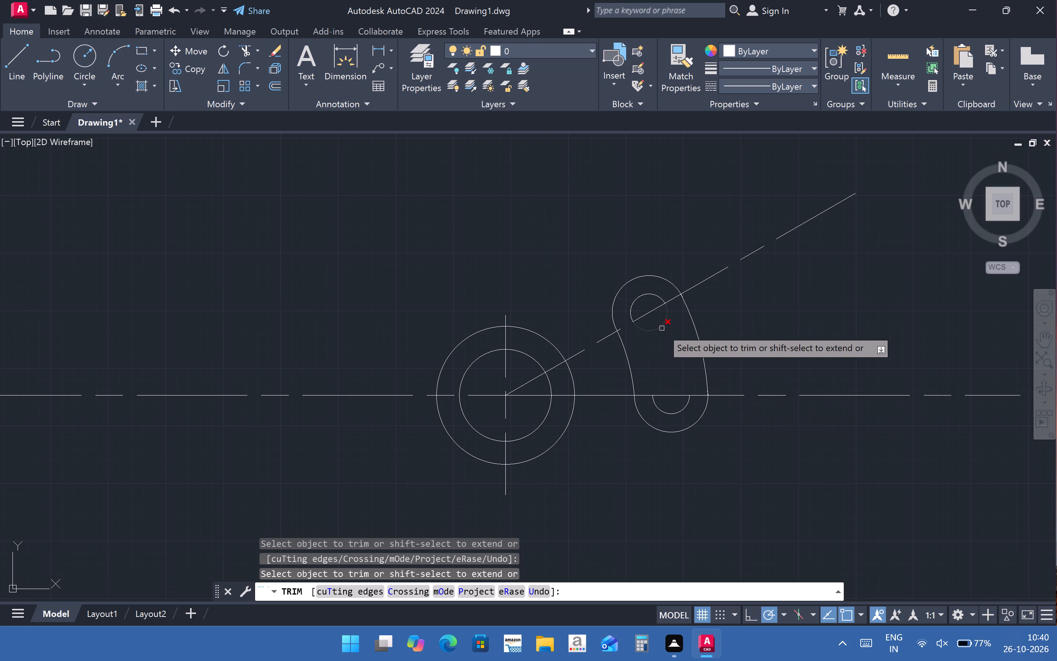
left_click(662, 328)
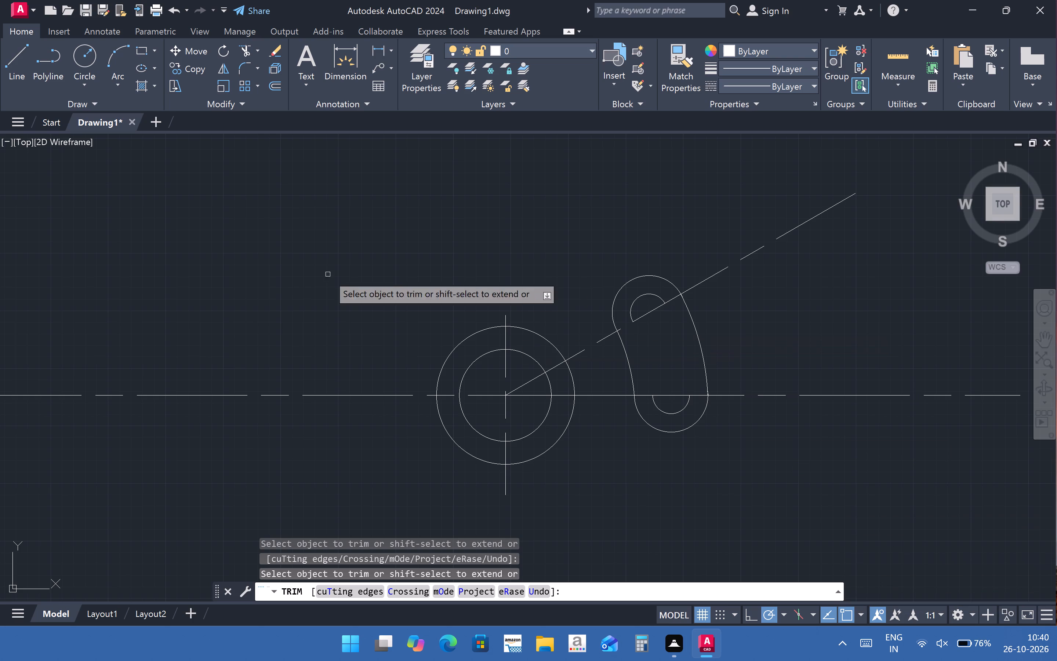
Draw a three-point arc through the boss-facing endpoints of the two 4 mm radius end arcs, extending below the slot.
left_click(111, 60)
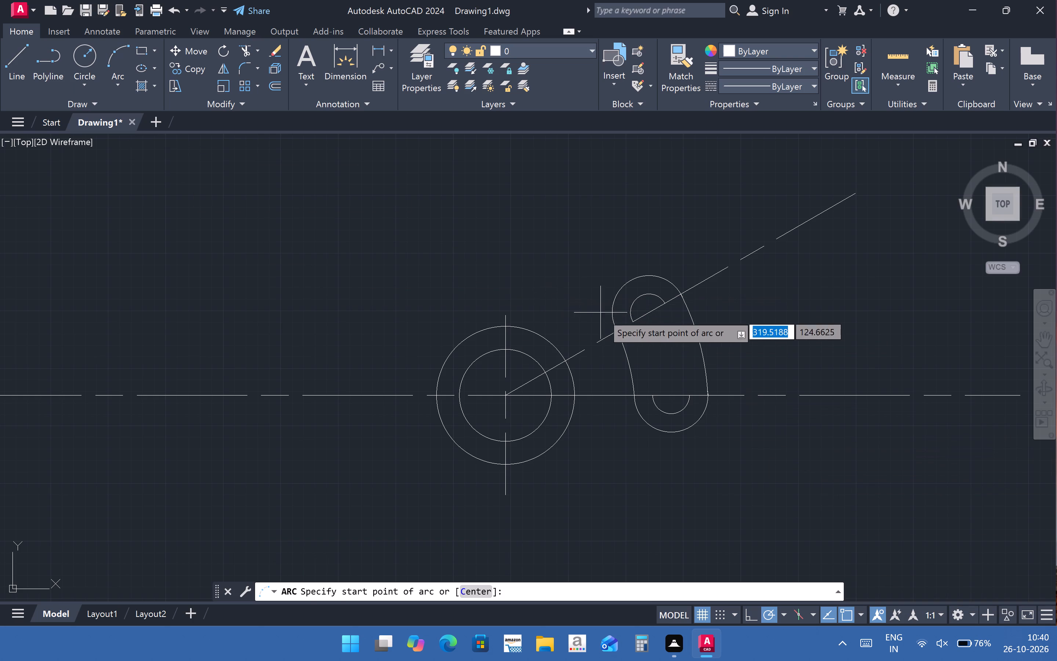
left_click(636, 324)
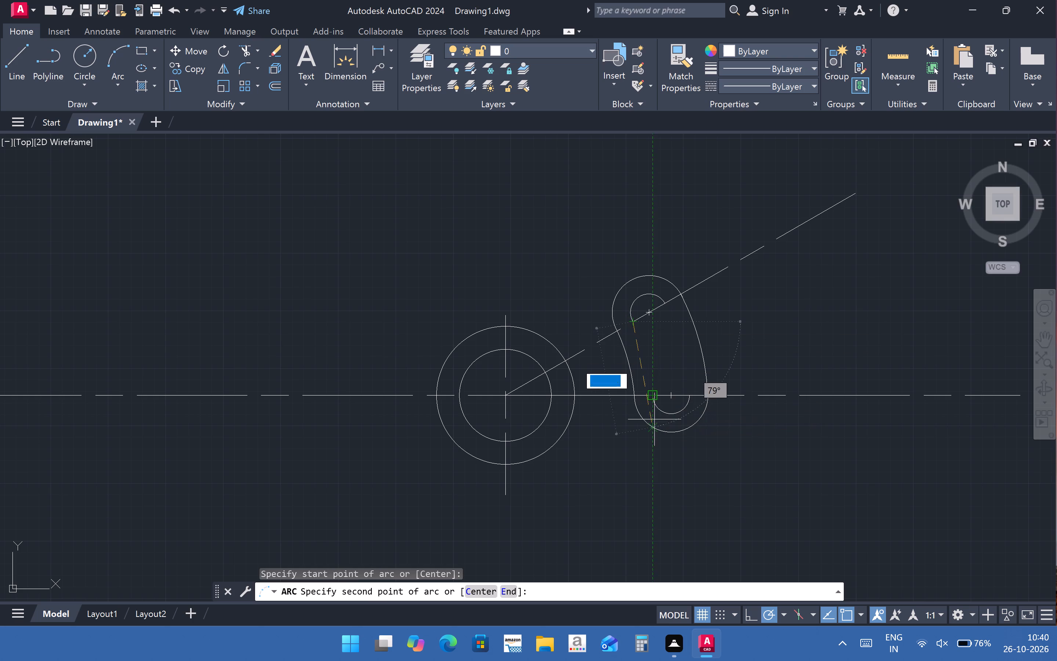
left_click(654, 398)
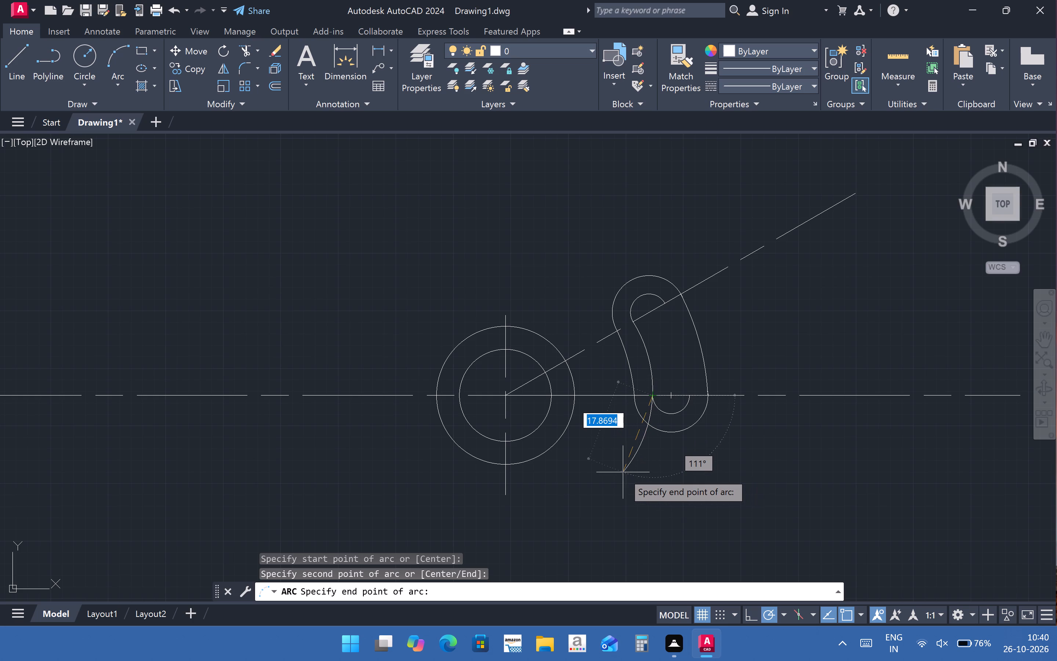
left_click(623, 472)
key("Escape")
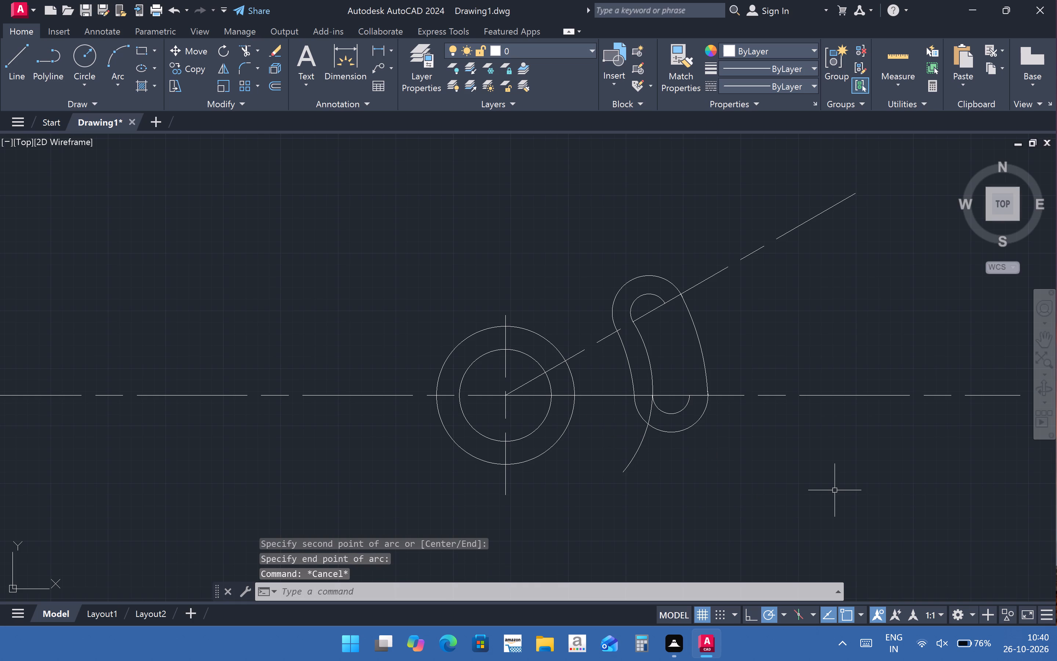
Draw a three-point arc through the far-side endpoints of the two 4 mm radius end arcs, extending below the slot.
key("Return")
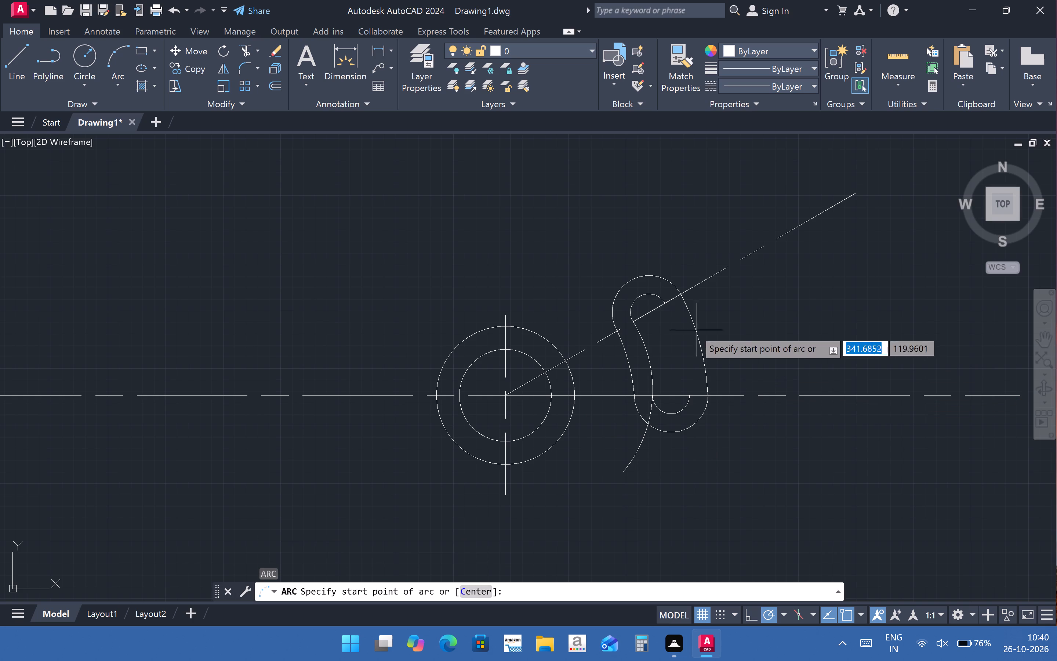
left_click(665, 306)
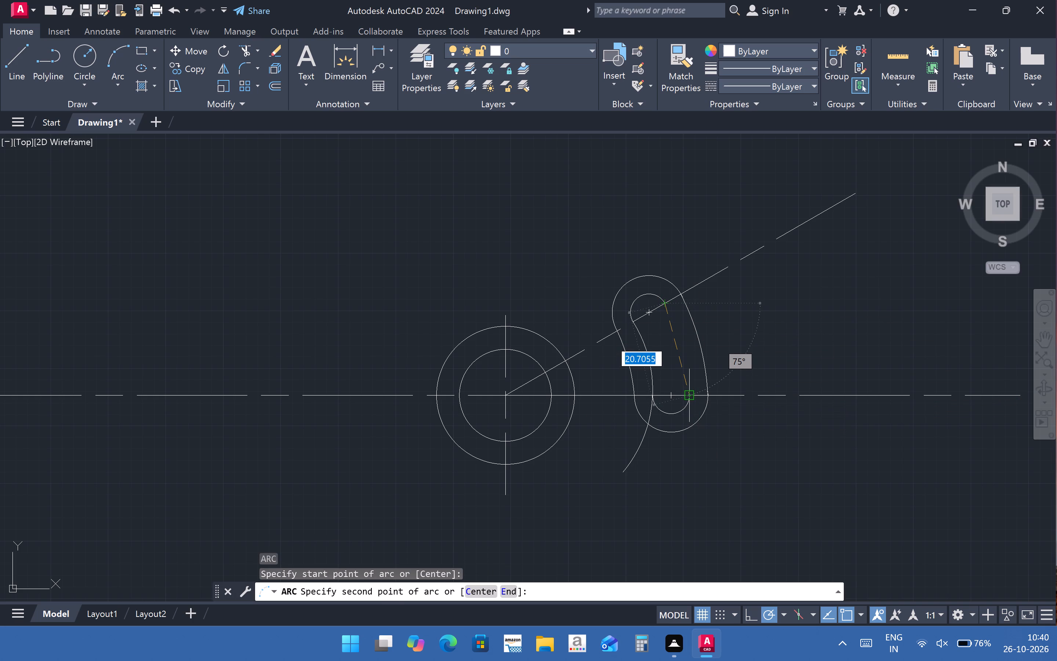
left_click(690, 397)
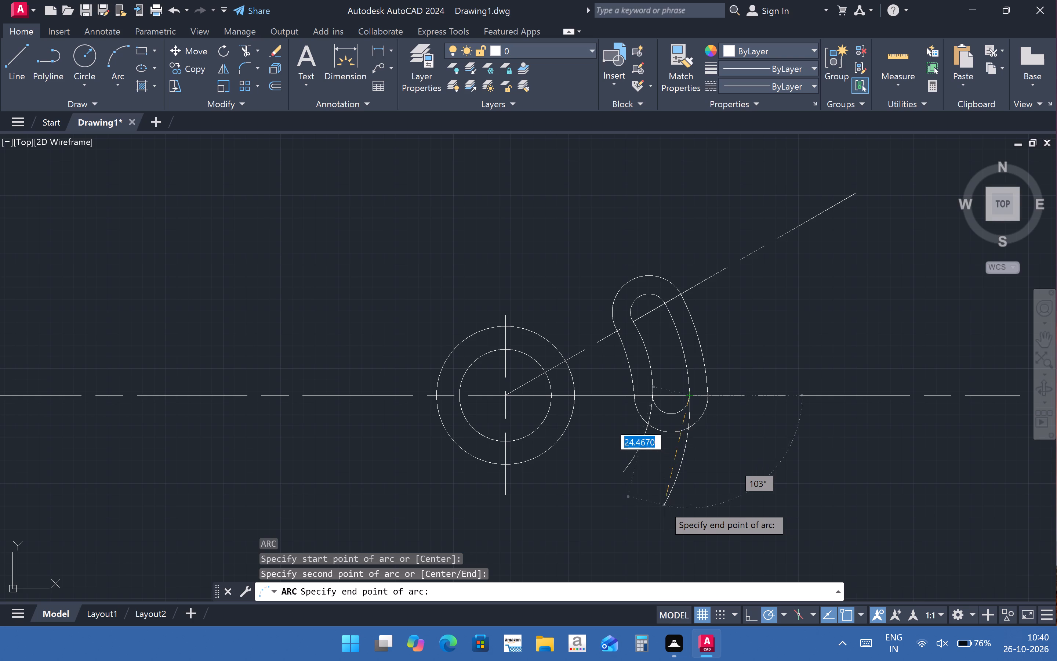
left_click(659, 505)
key("Escape")
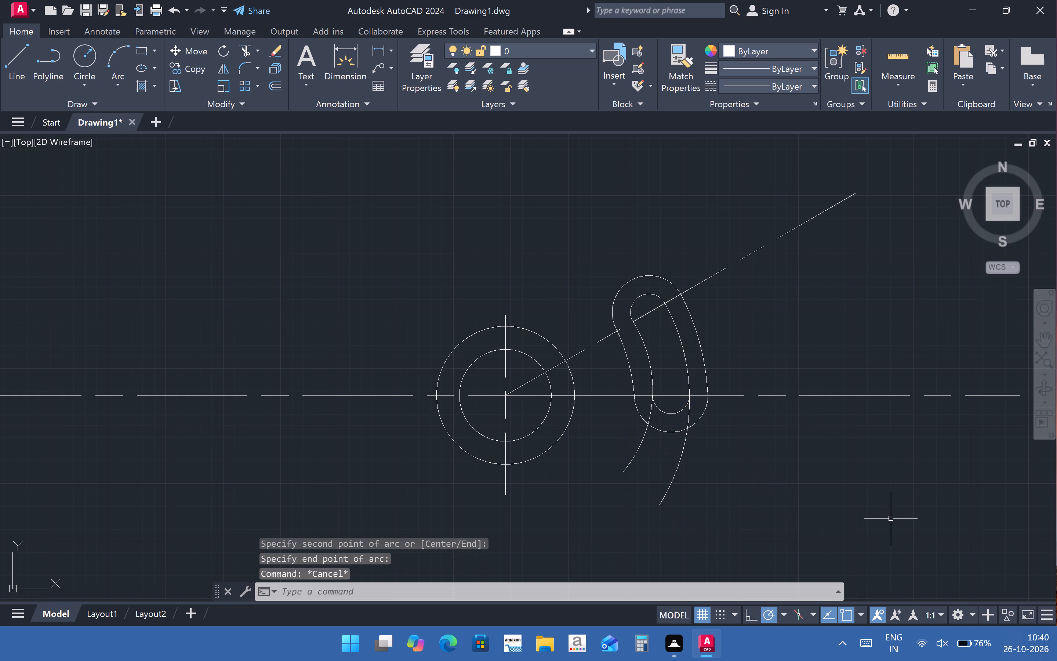
Trim away the parts of the two inner slot side arcs that extend below the lower slot end.
left_click(247, 51)
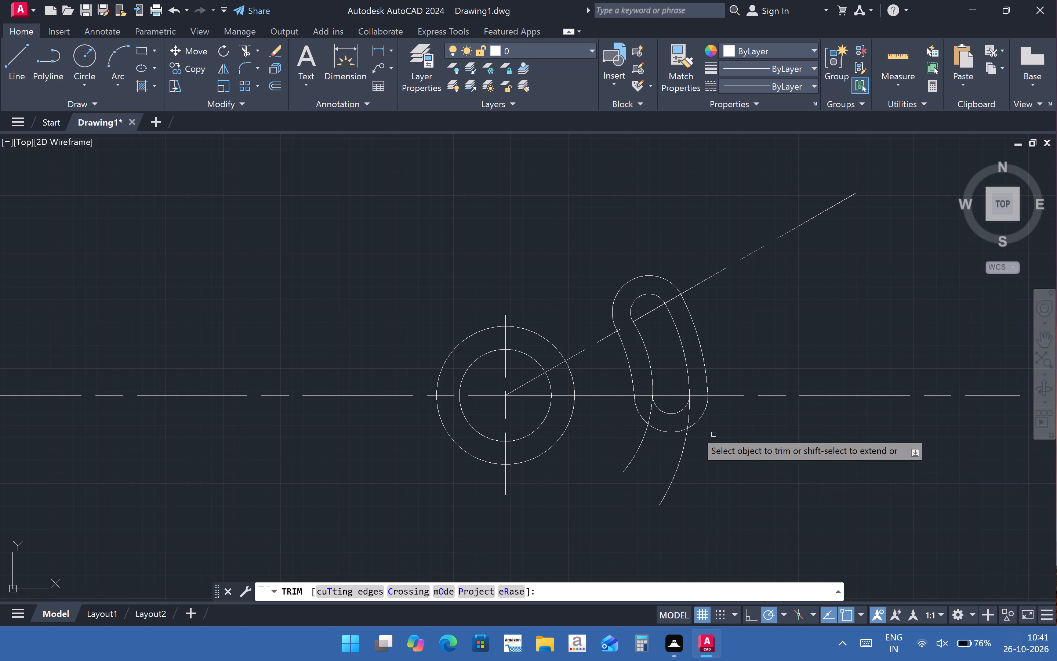
left_click(652, 416)
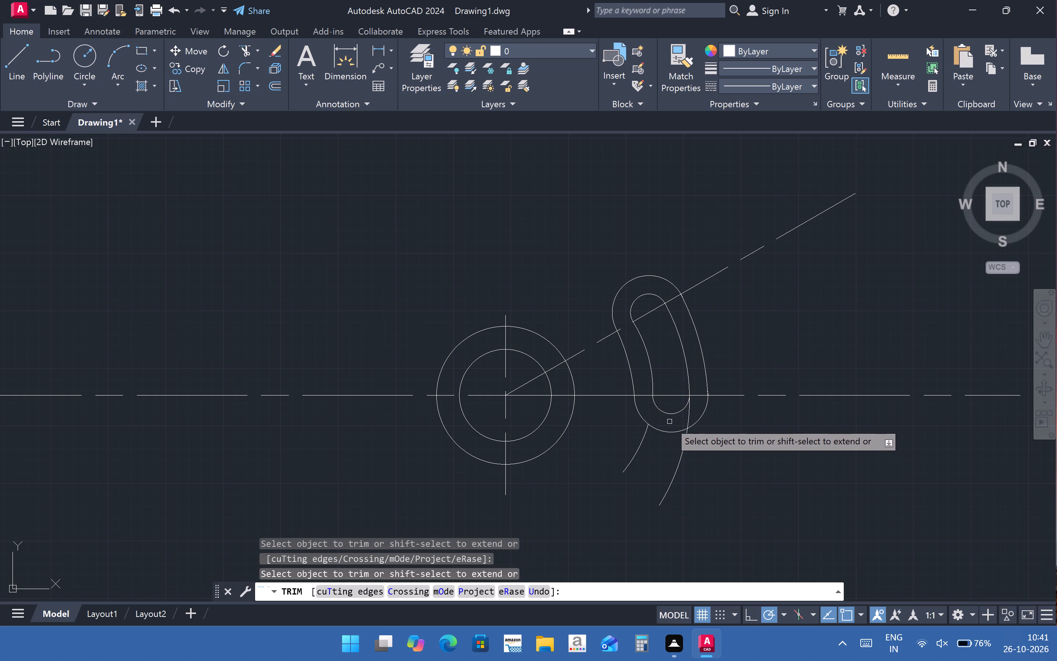
left_click(687, 417)
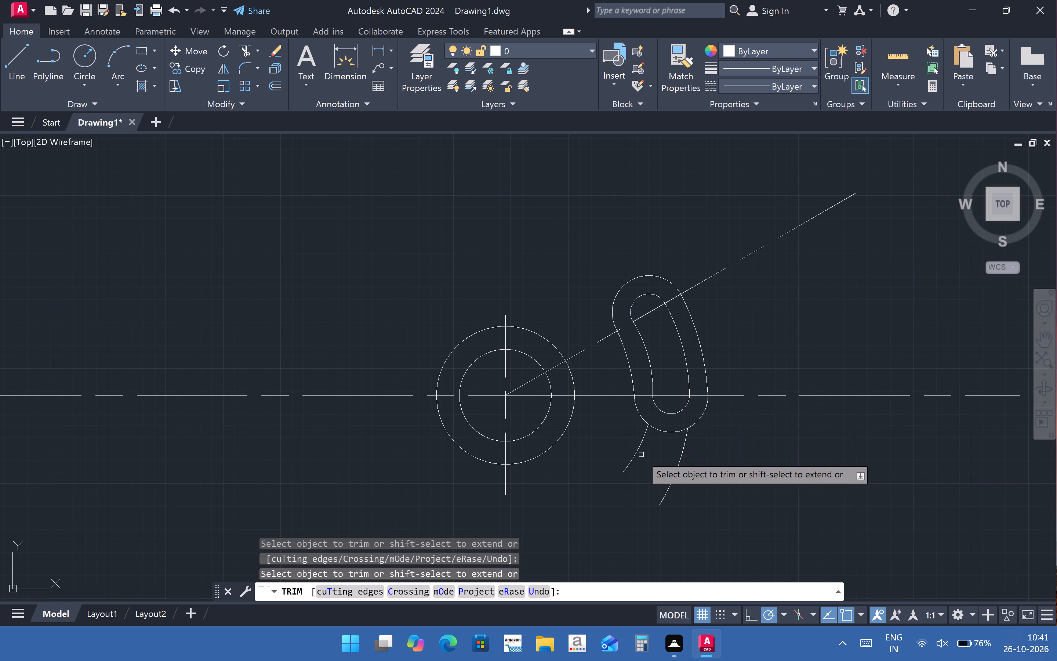
left_click(637, 453)
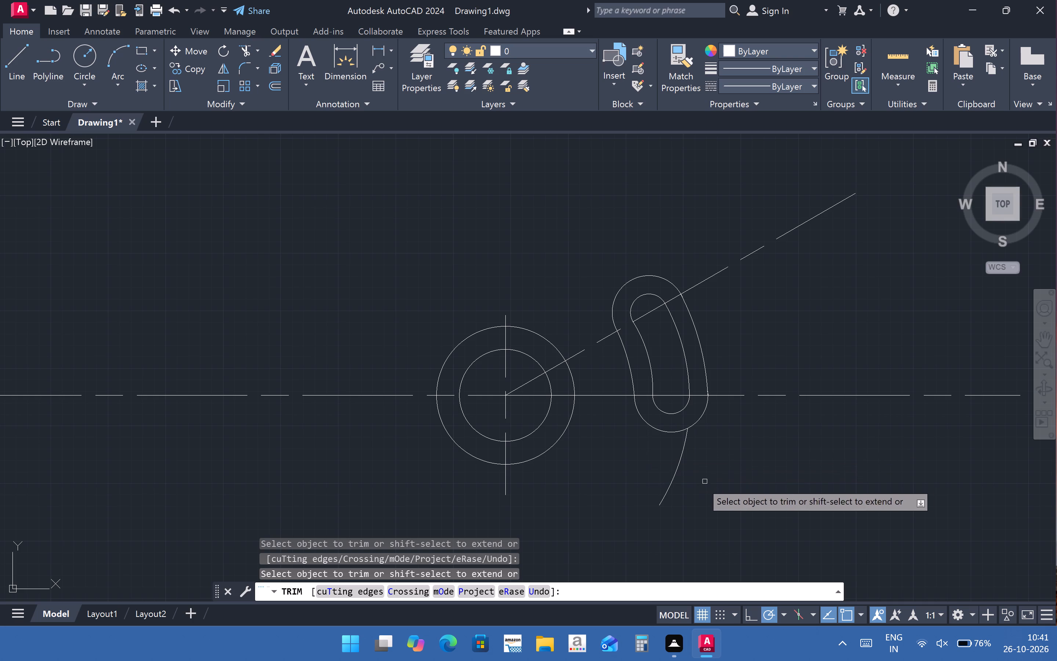
left_click(675, 468)
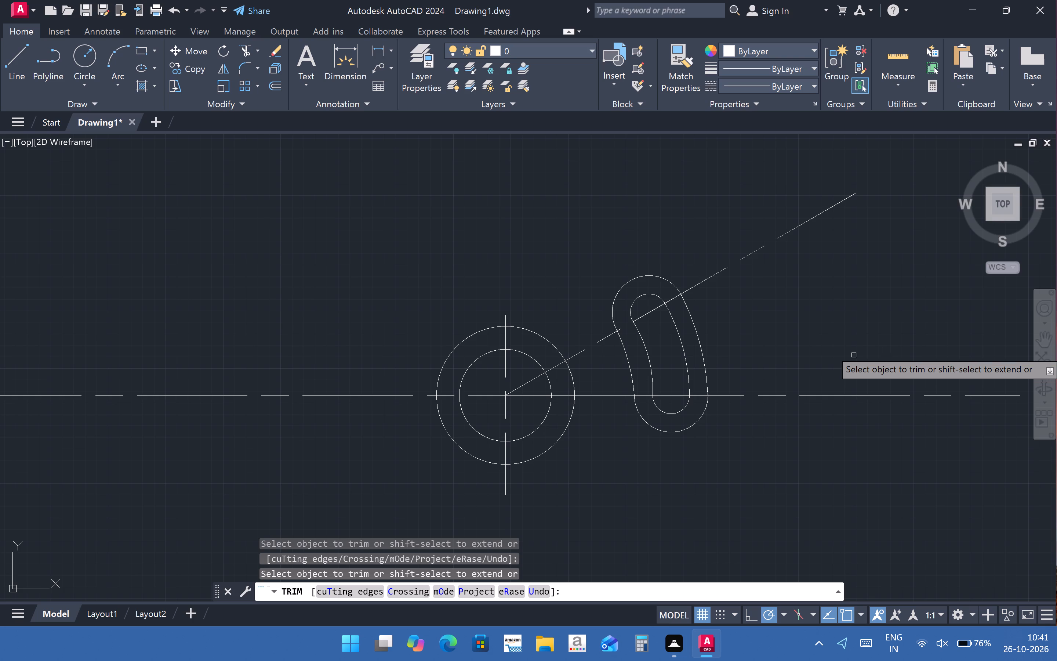
key("Escape")
scroll(596, 434, "up", 1)
scroll(596, 434, "down", 1)
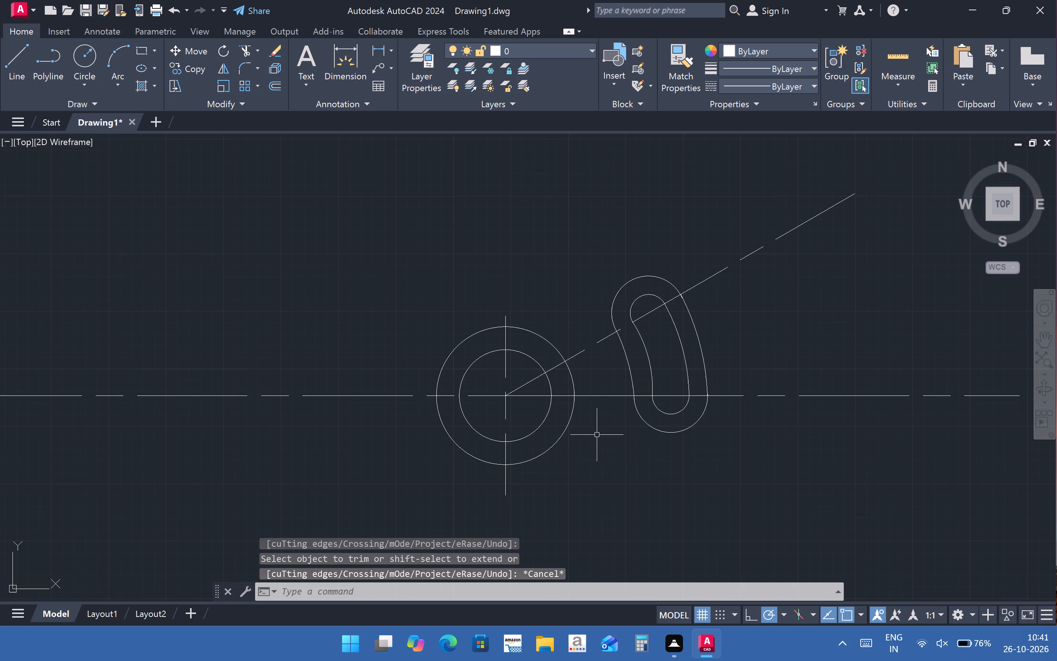
Draw a circle centred on the boss centre and passing through the lower slot-end centre.
left_click(93, 63)
left_click(502, 395)
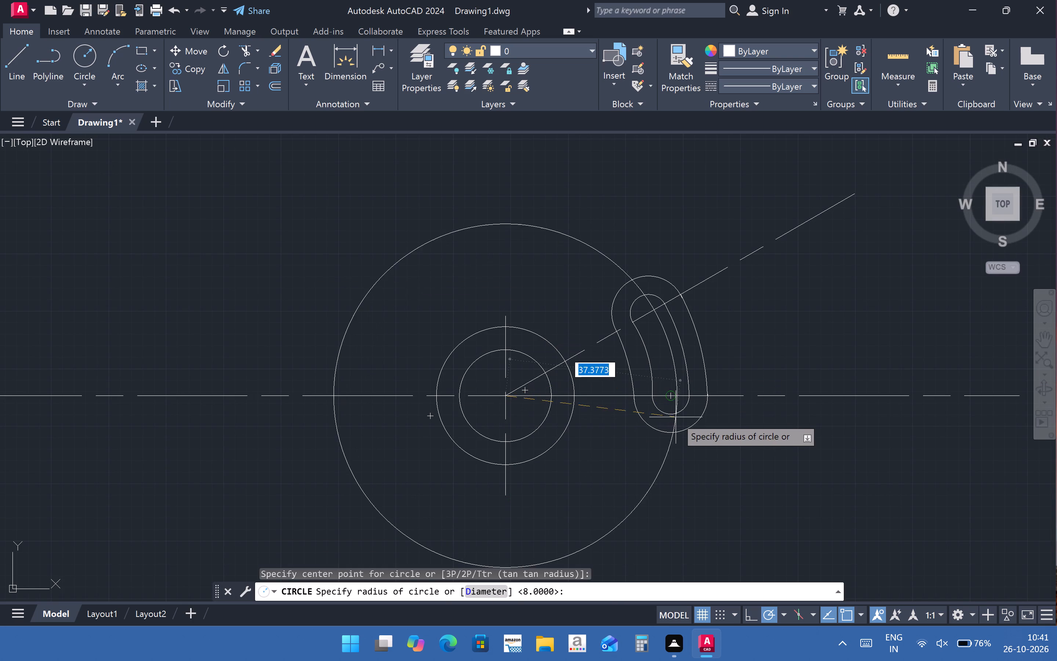
left_click(672, 393)
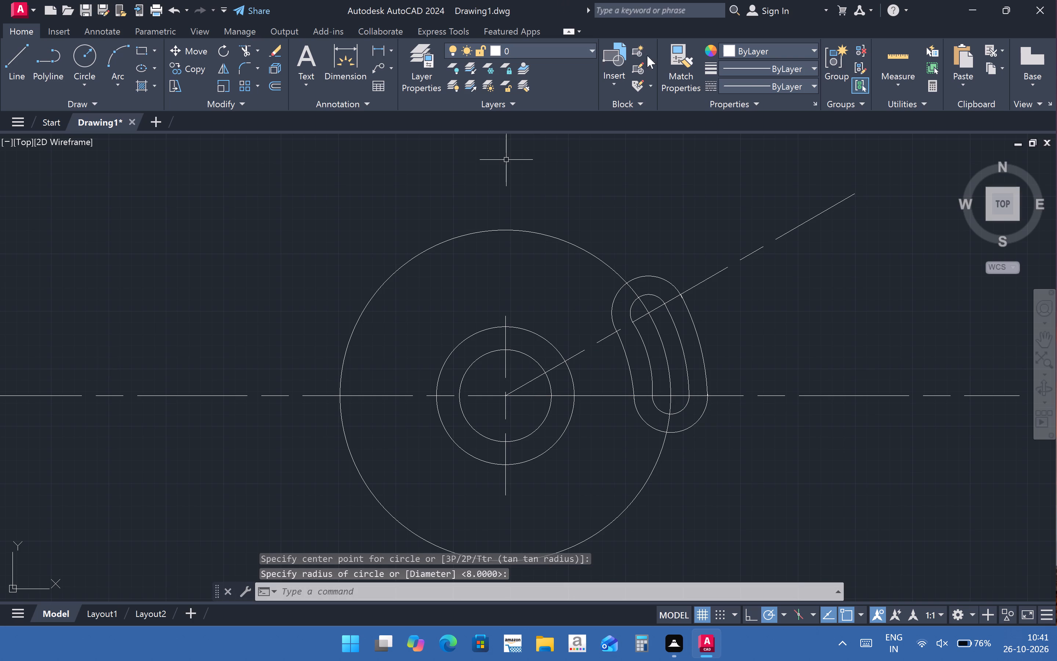
Set the new large circle's linetype to the same ACAD long-dash, short-dash style as the centrelines.
left_click(574, 244)
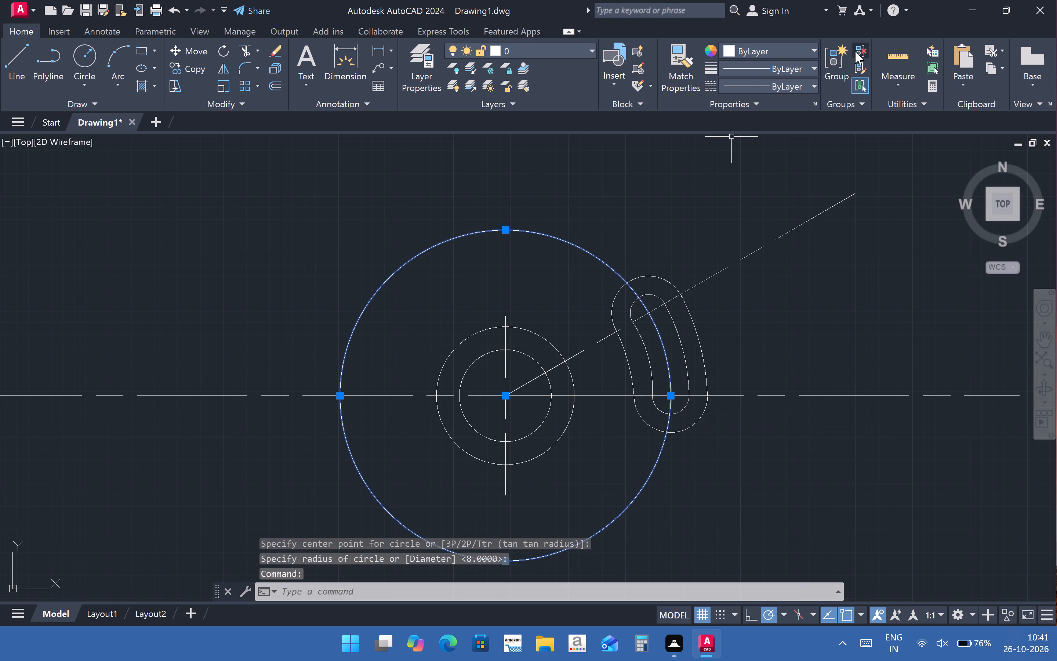
left_click(811, 86)
left_click(777, 138)
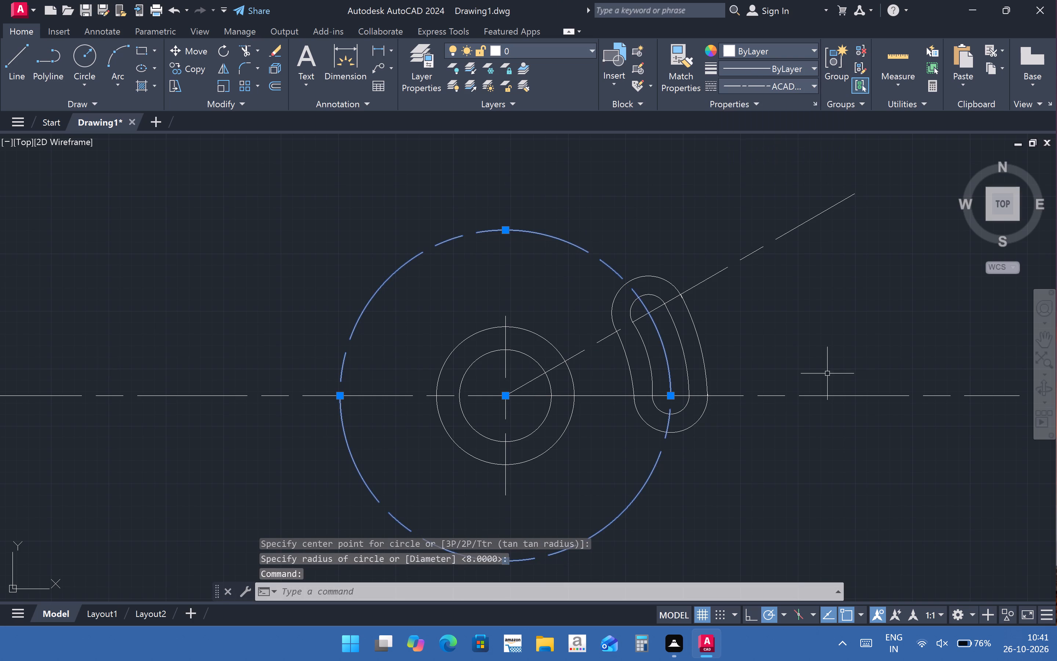
left_click(810, 512)
key("Escape")
key("Escape")
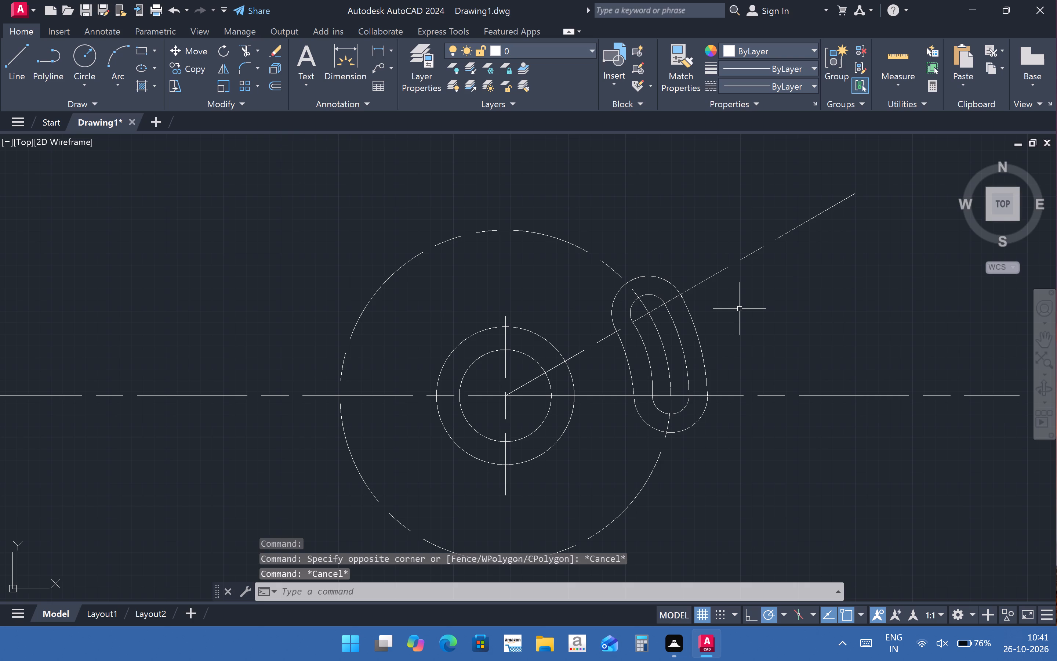
Trim the large centreline circle outside the slot's outer outline, keeping only the arc running through the slot.
scroll(741, 311, "down", 2)
scroll(755, 345, "up", 2)
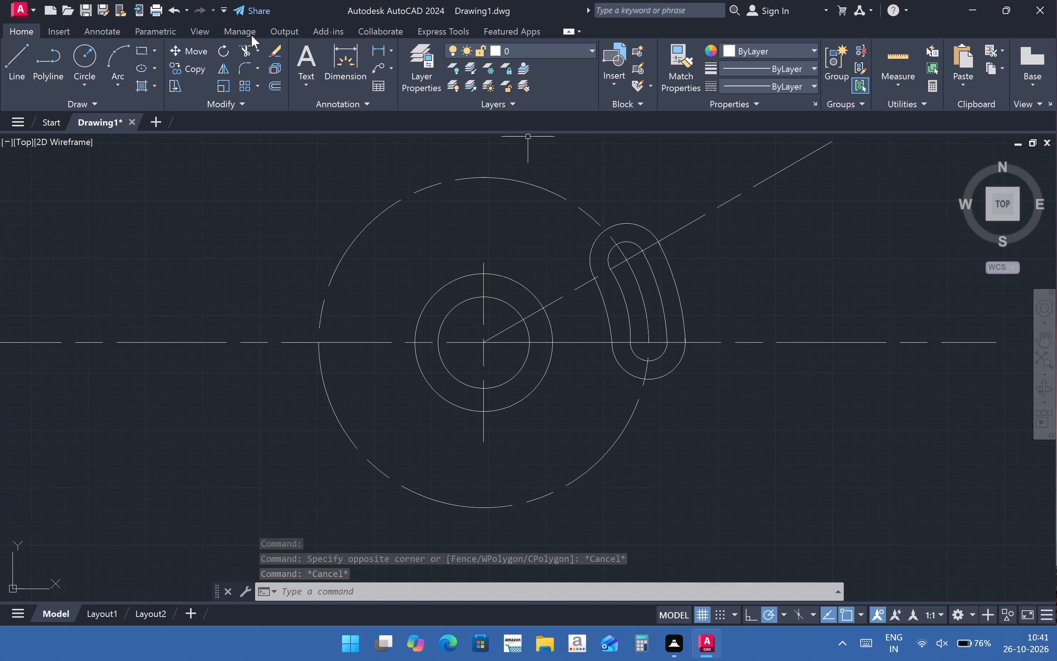
left_click(248, 50)
left_click_drag(541, 244, 560, 189)
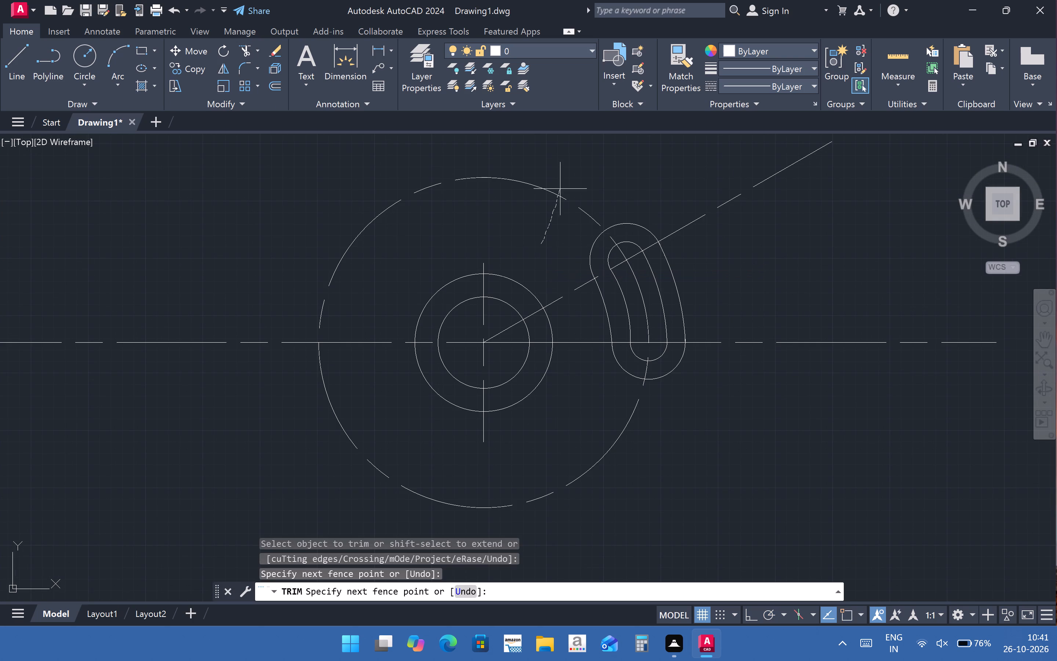
left_click_drag(560, 189, 560, 188)
left_click_drag(547, 402, 633, 468)
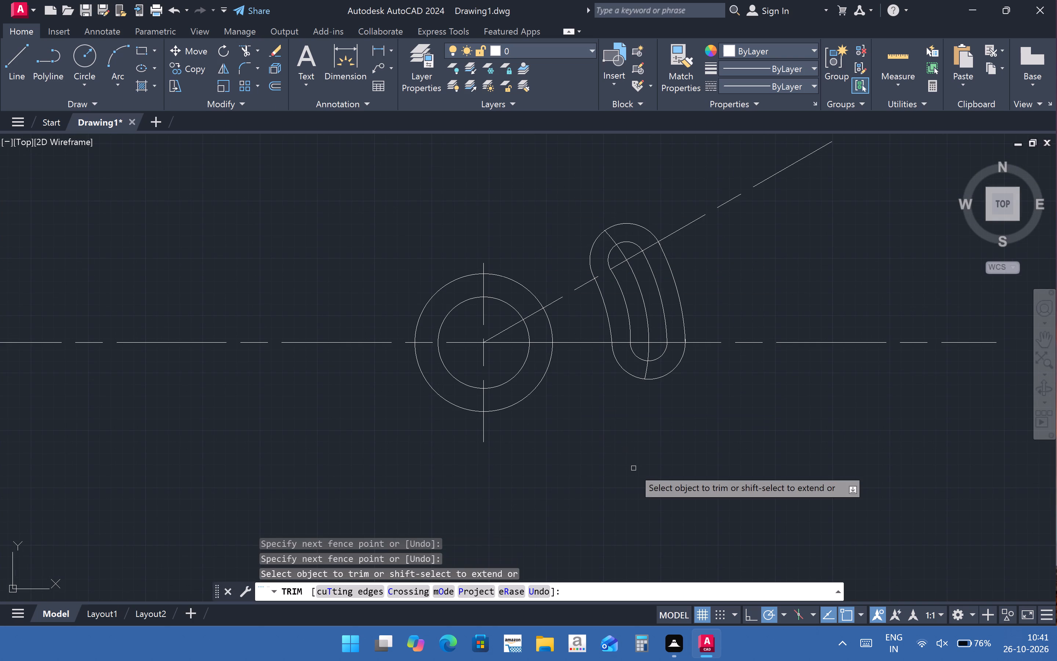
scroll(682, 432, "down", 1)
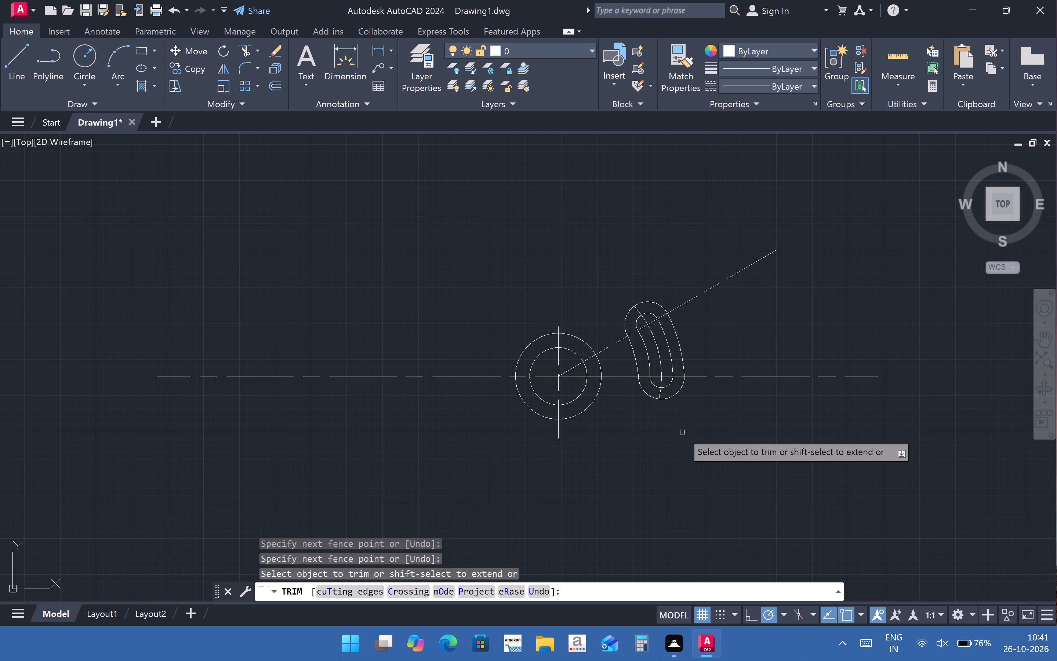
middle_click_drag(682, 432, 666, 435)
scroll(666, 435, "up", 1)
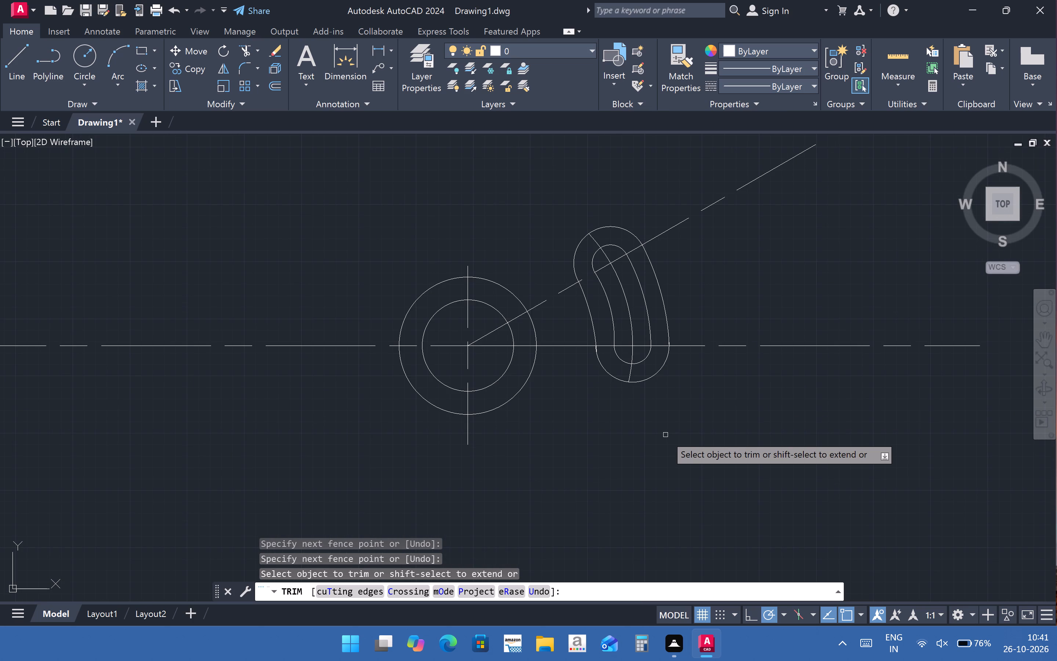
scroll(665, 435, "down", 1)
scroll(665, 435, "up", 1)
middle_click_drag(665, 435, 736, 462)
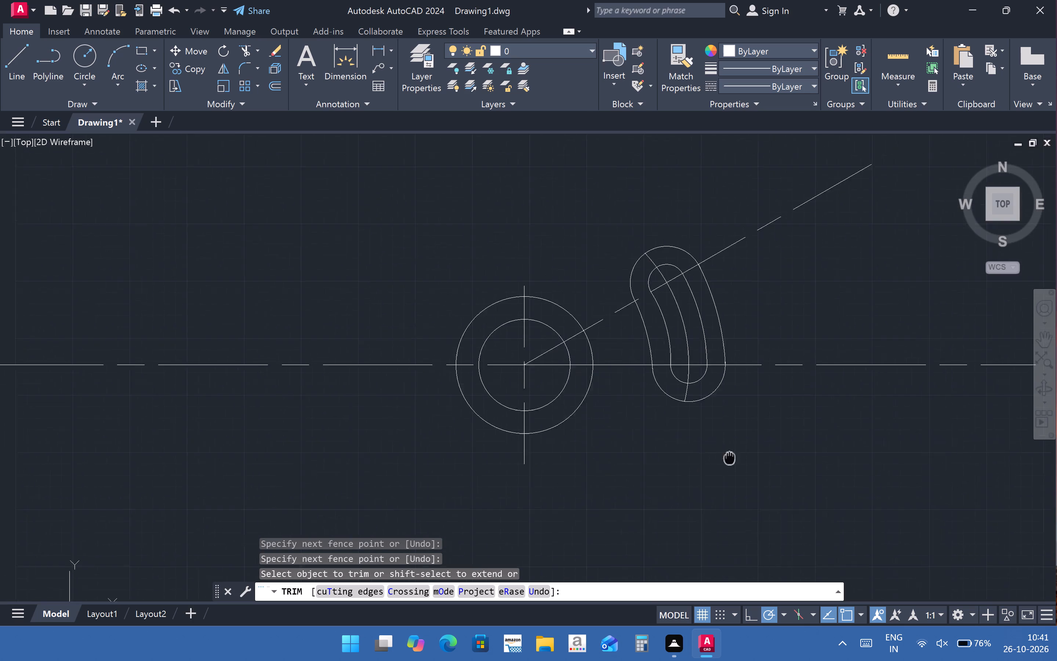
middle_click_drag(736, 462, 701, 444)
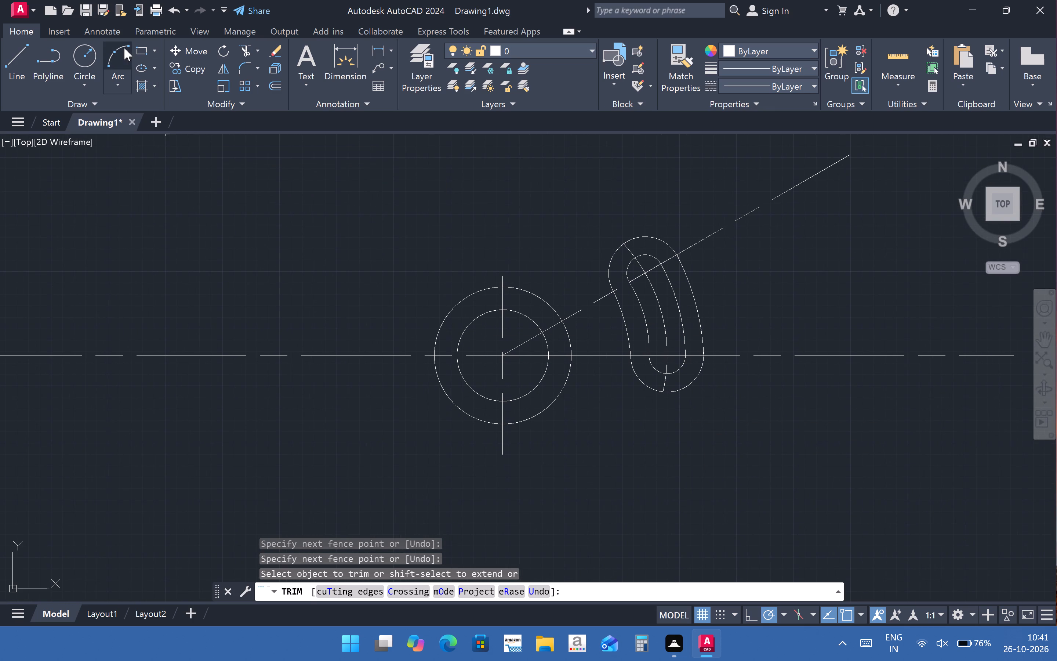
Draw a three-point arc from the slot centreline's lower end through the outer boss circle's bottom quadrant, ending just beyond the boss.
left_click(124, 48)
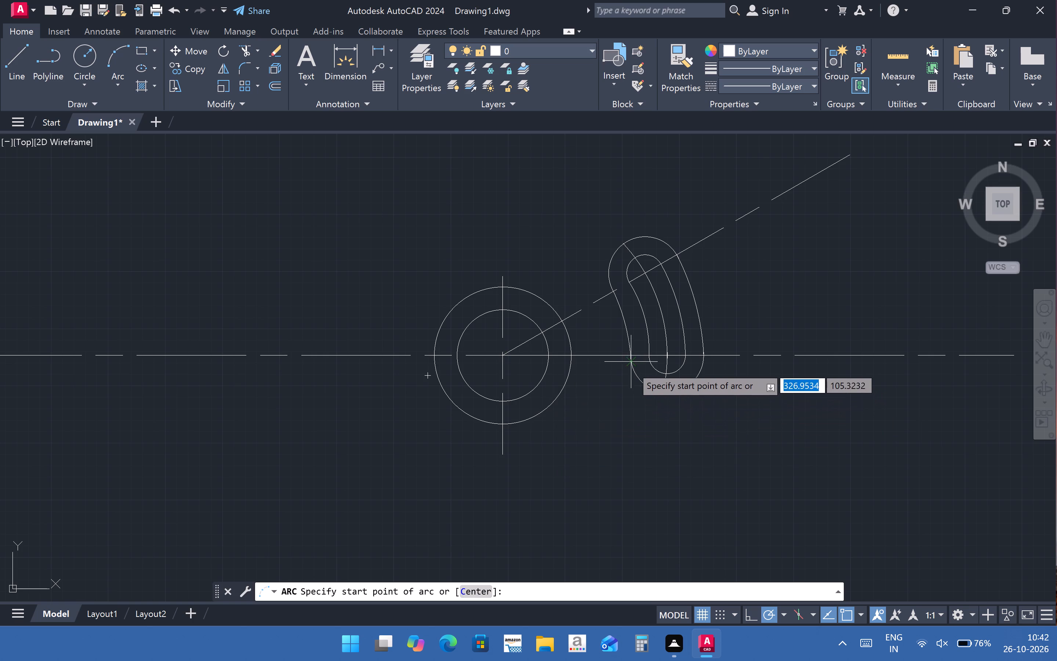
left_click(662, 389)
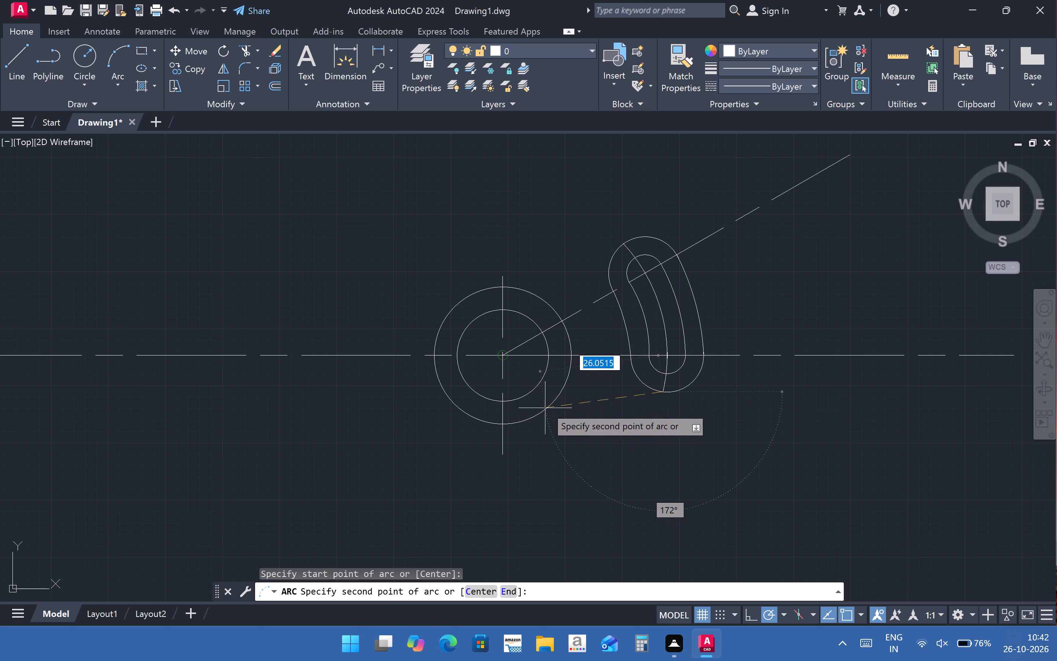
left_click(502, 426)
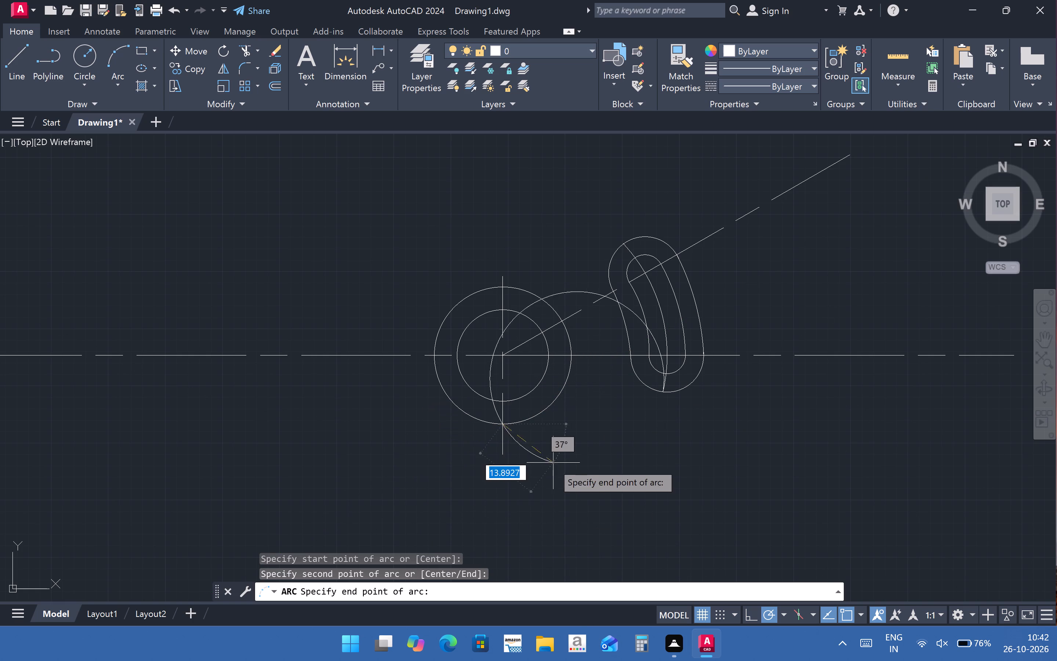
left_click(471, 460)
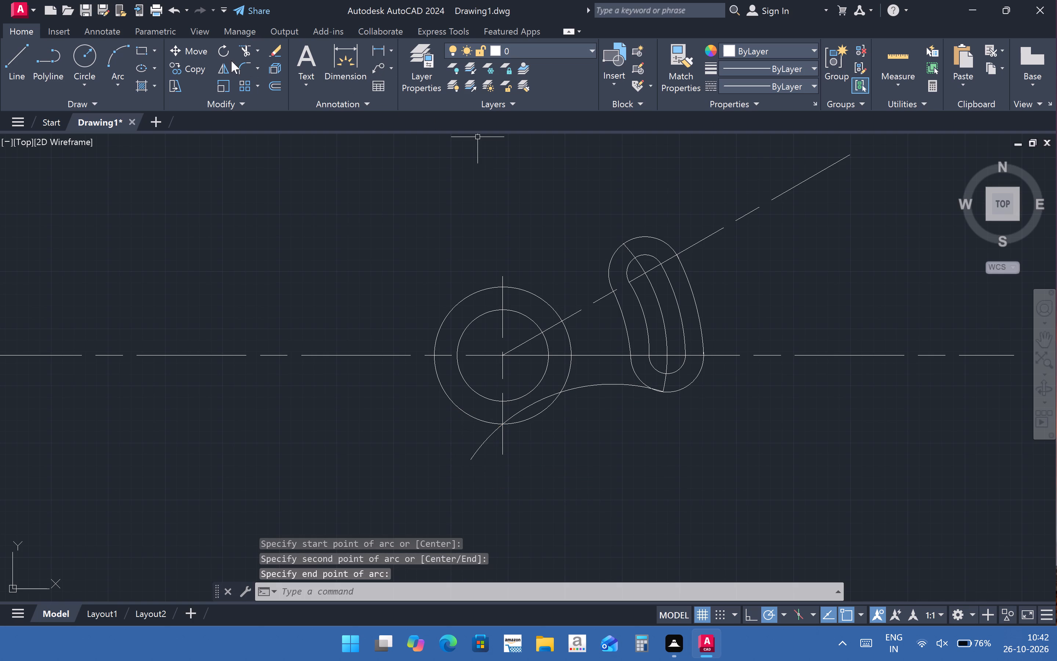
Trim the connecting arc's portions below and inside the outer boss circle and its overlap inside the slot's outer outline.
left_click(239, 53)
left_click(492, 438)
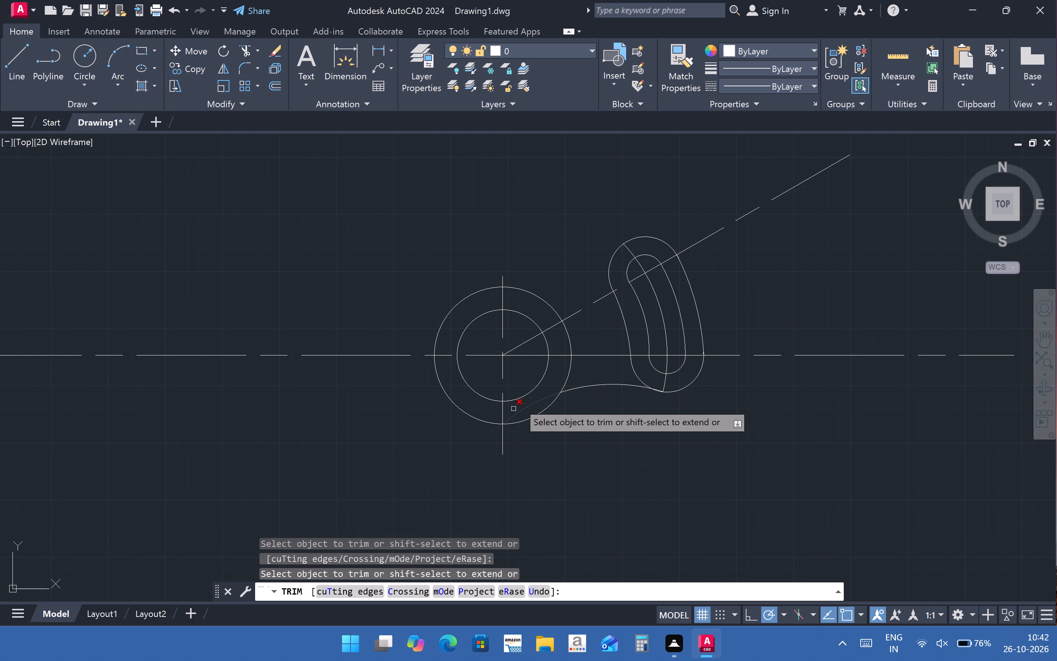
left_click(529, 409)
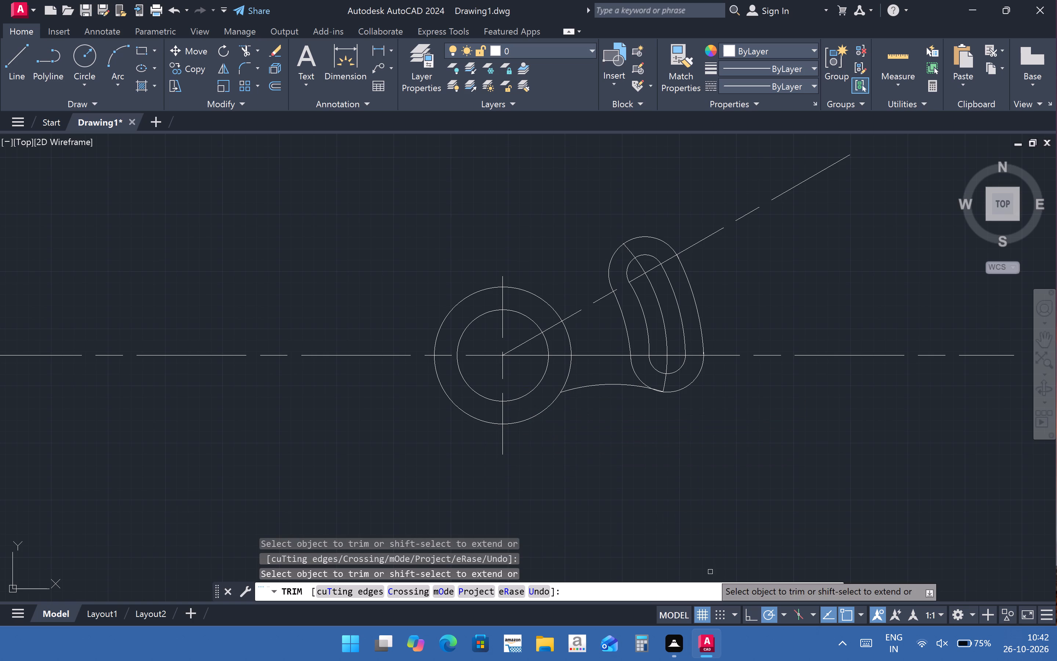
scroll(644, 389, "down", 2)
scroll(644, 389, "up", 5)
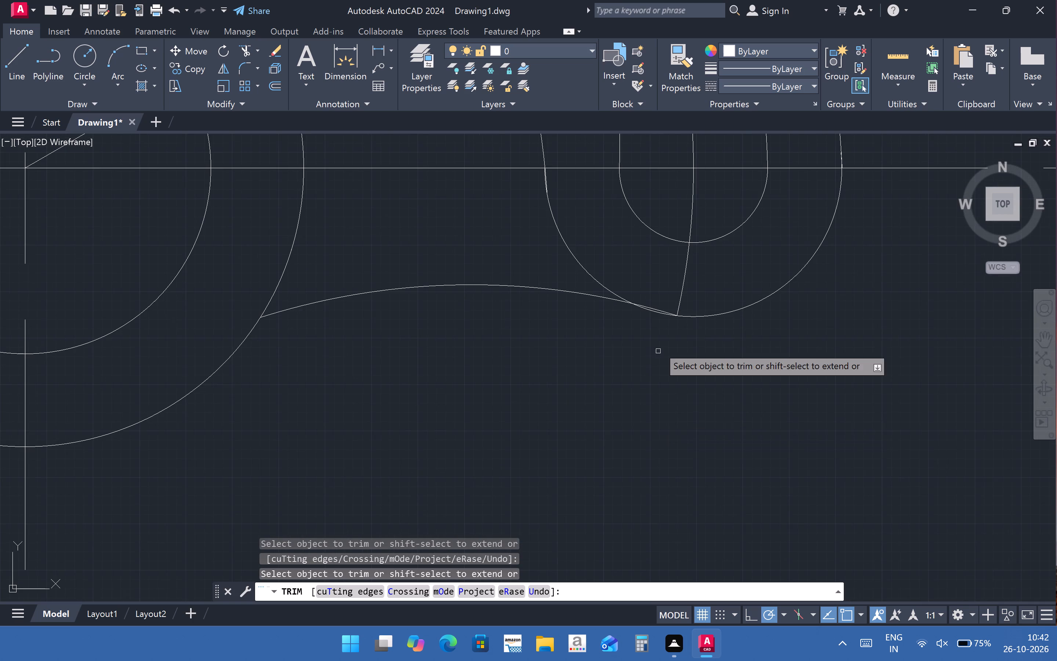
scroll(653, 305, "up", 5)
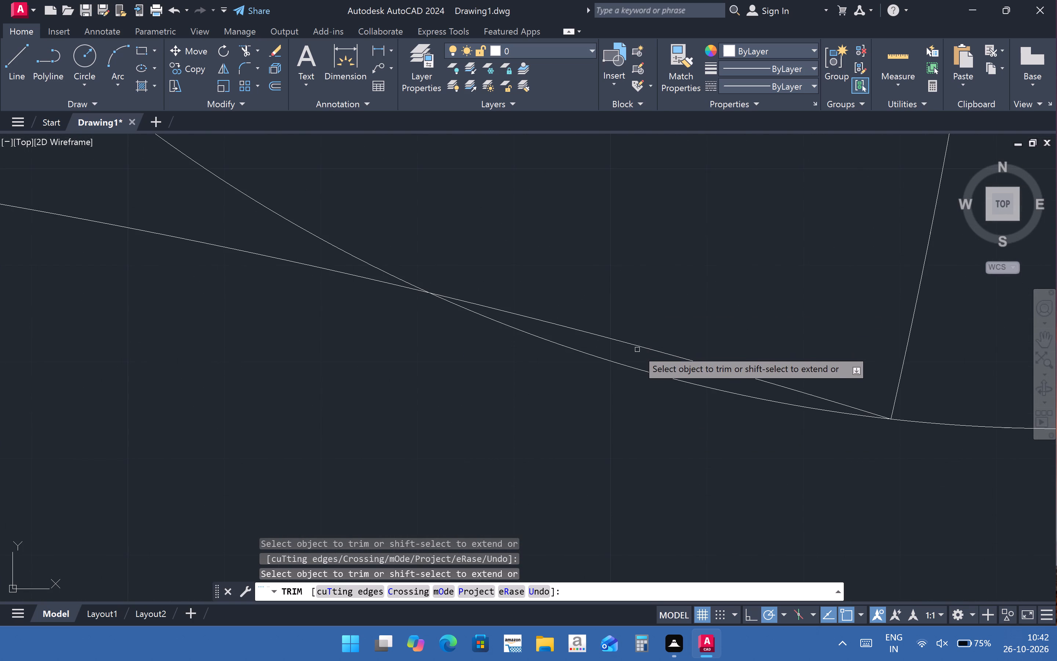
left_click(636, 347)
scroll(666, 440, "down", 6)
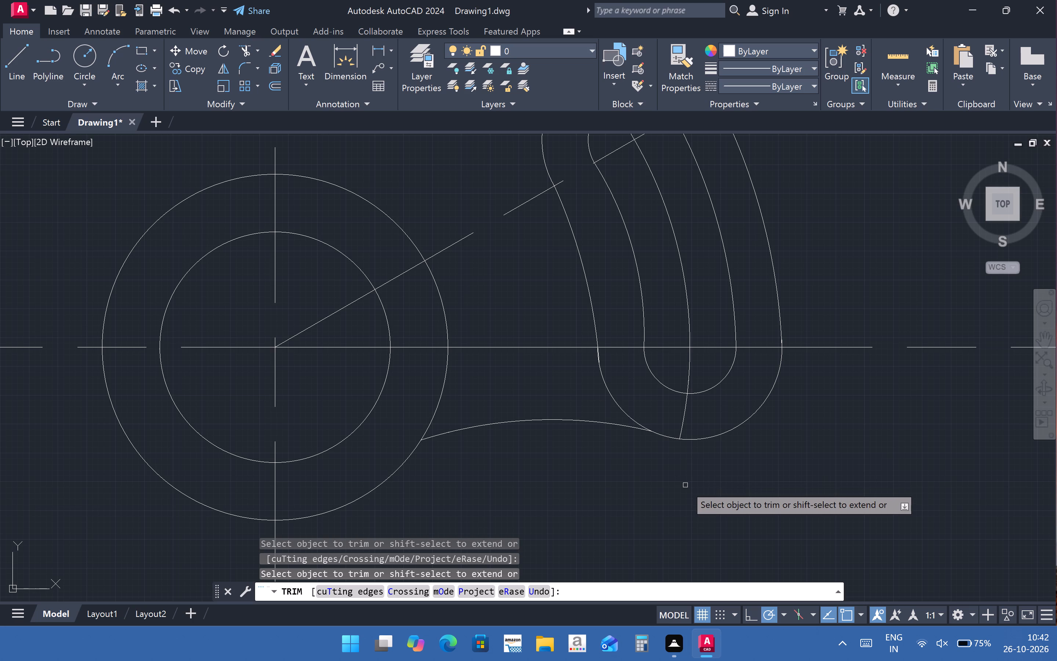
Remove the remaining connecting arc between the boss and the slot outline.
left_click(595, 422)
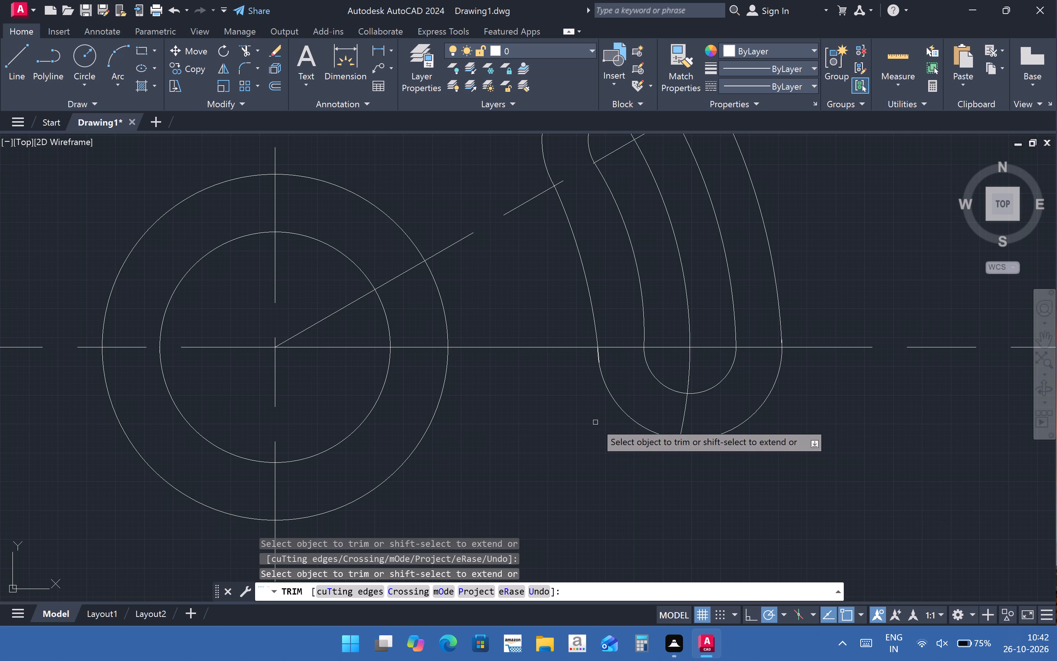
Draw a three-point arc from the outer boss circle's bottom quadrant through the slot centreline's lower end, entering 16 for the end point.
scroll(617, 424, "down", 1)
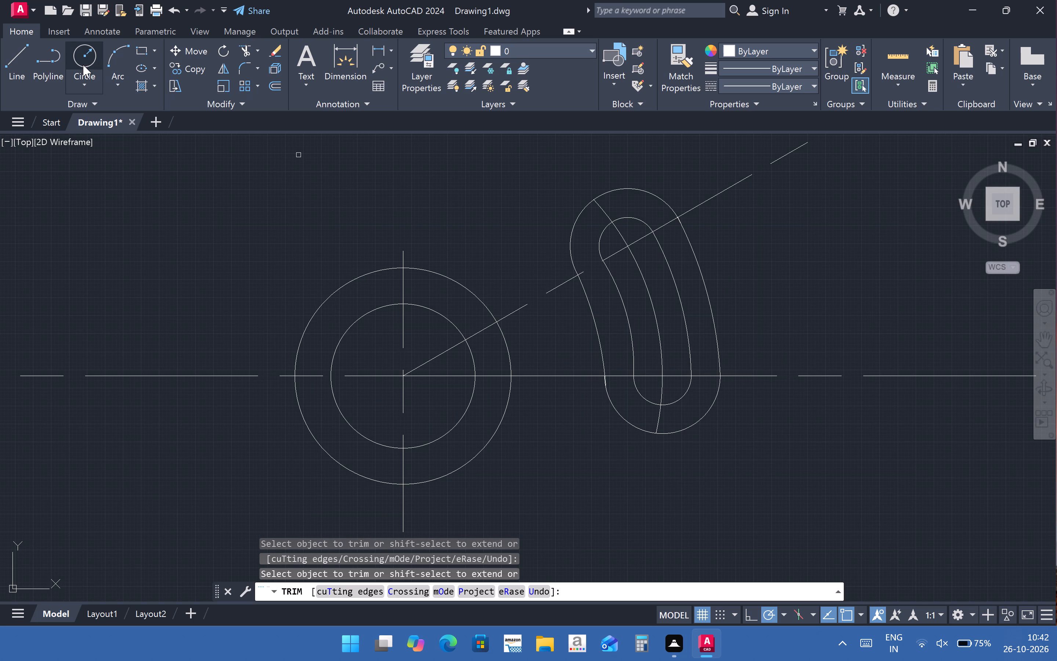
left_click(128, 56)
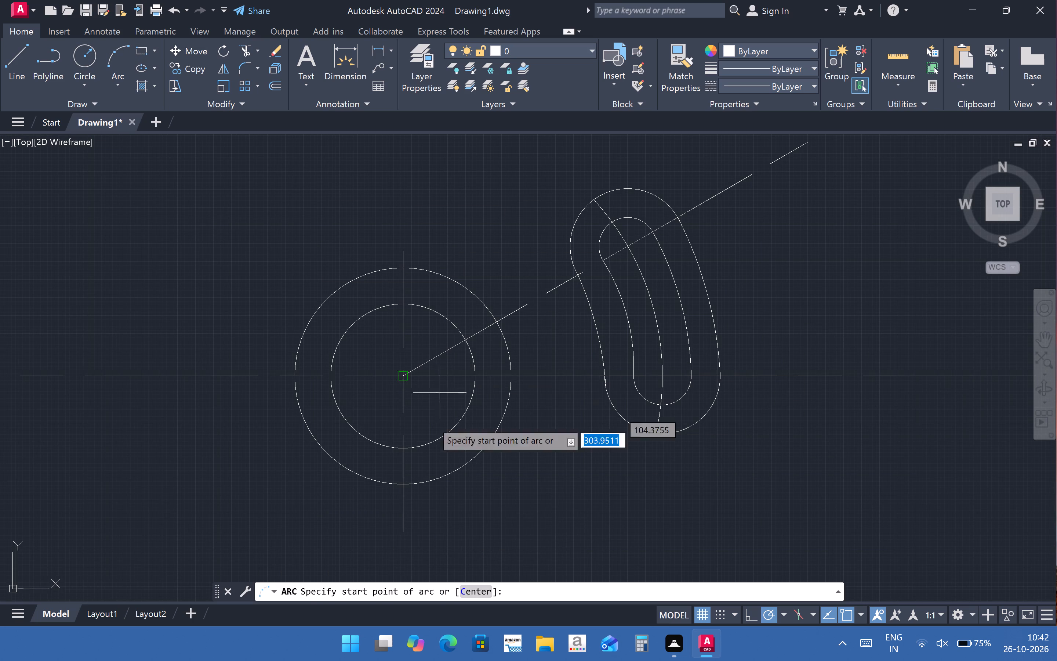
left_click(403, 485)
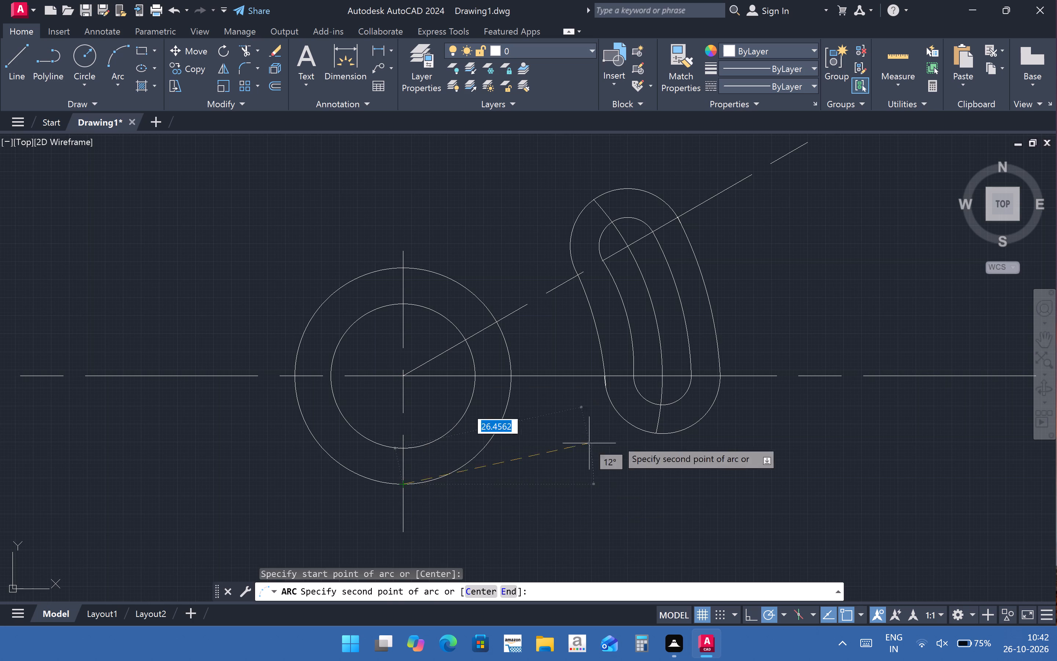
left_click(654, 433)
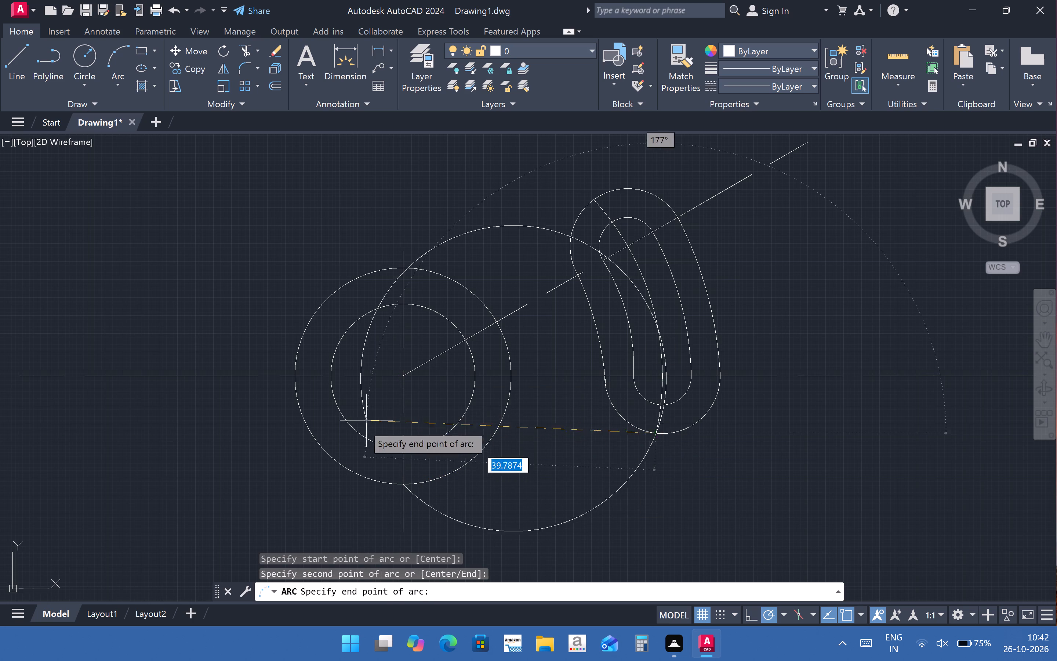
type("16")
key("Return")
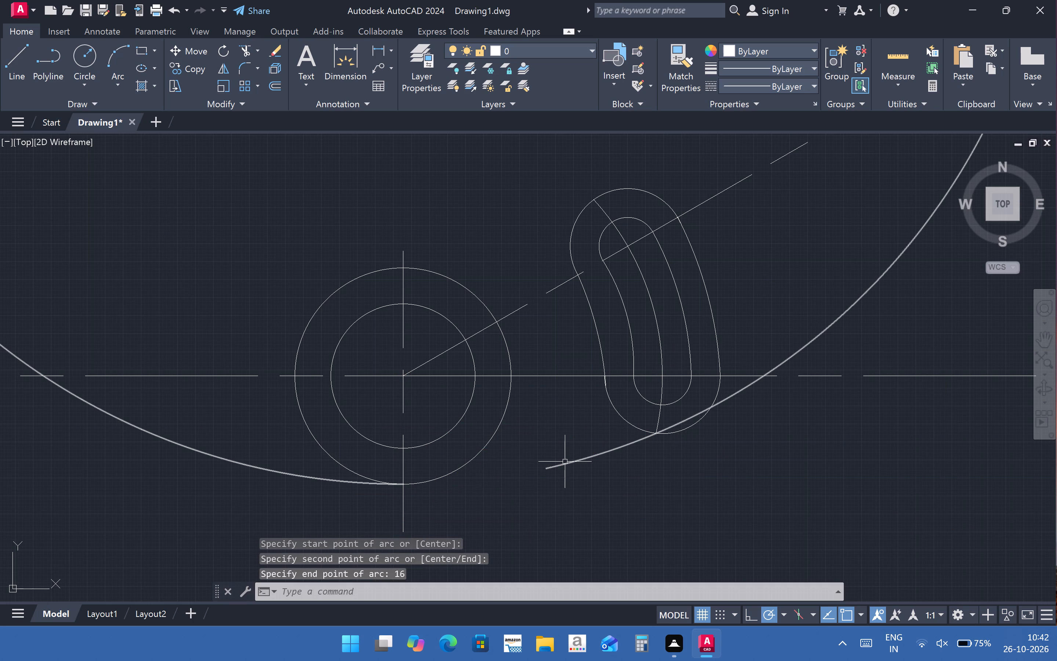
scroll(566, 462, "down", 5)
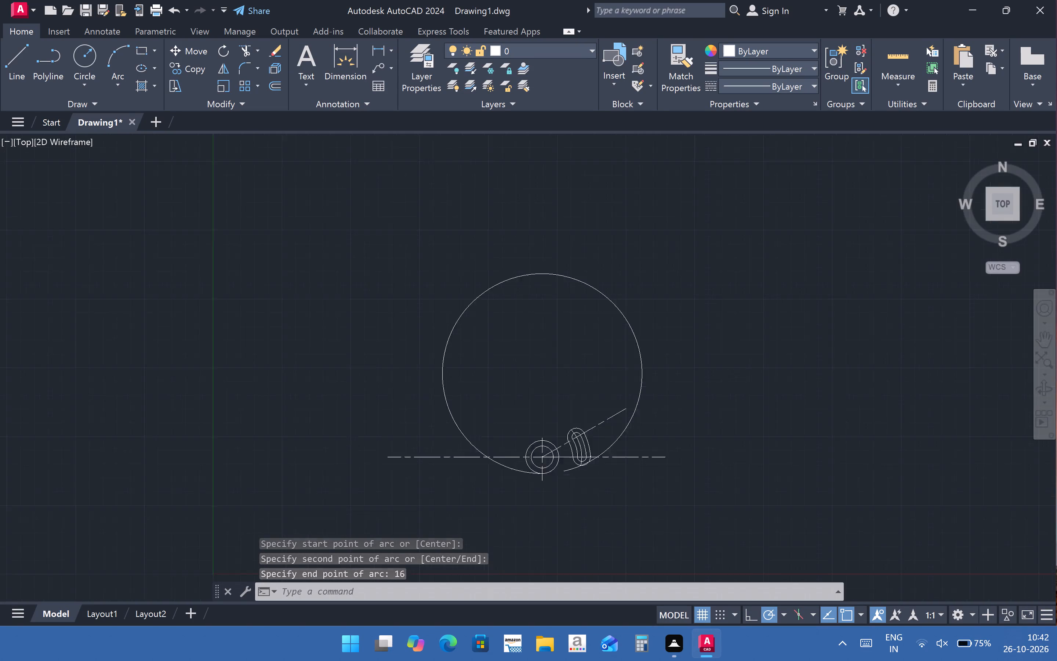
scroll(575, 506, "up", 3)
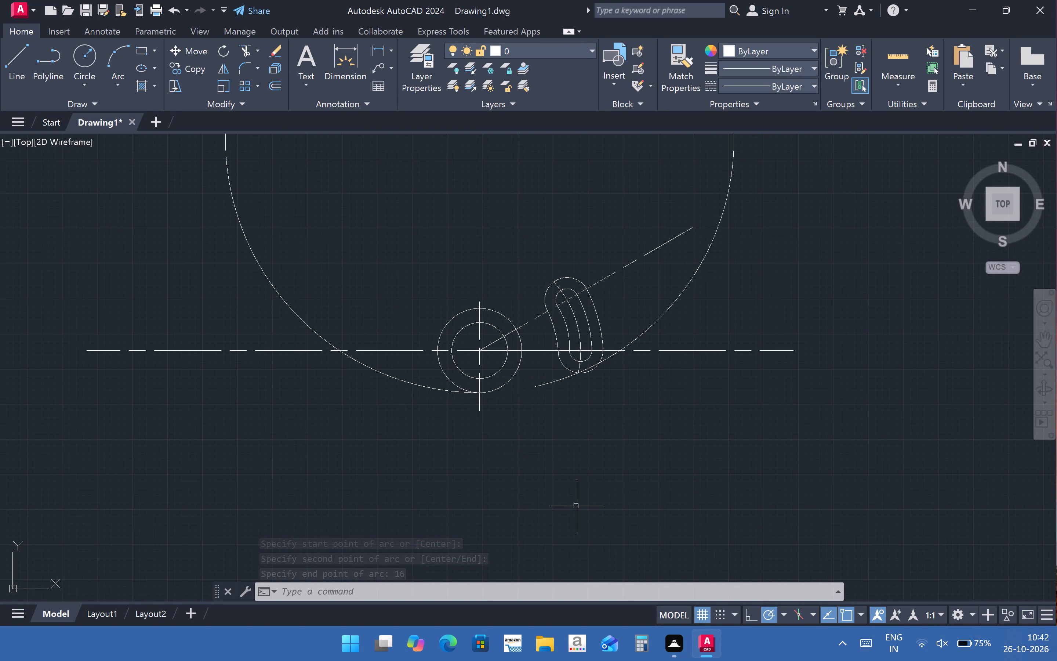
Delete the large connecting arc that passes through the boss bottom and the slot's lower end.
key("Escape")
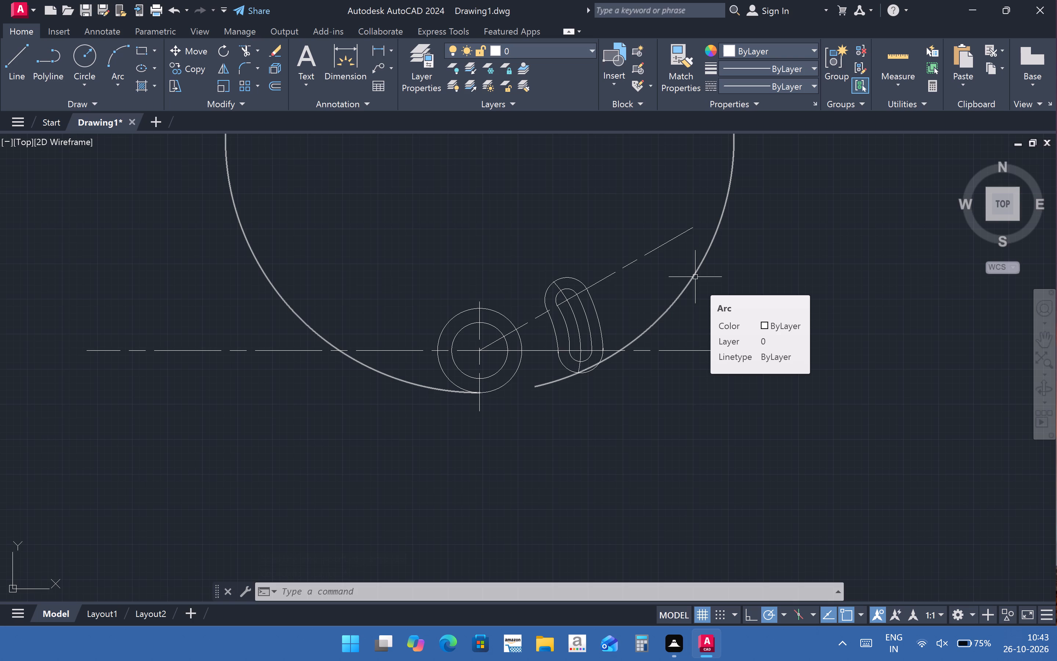
left_click(694, 272)
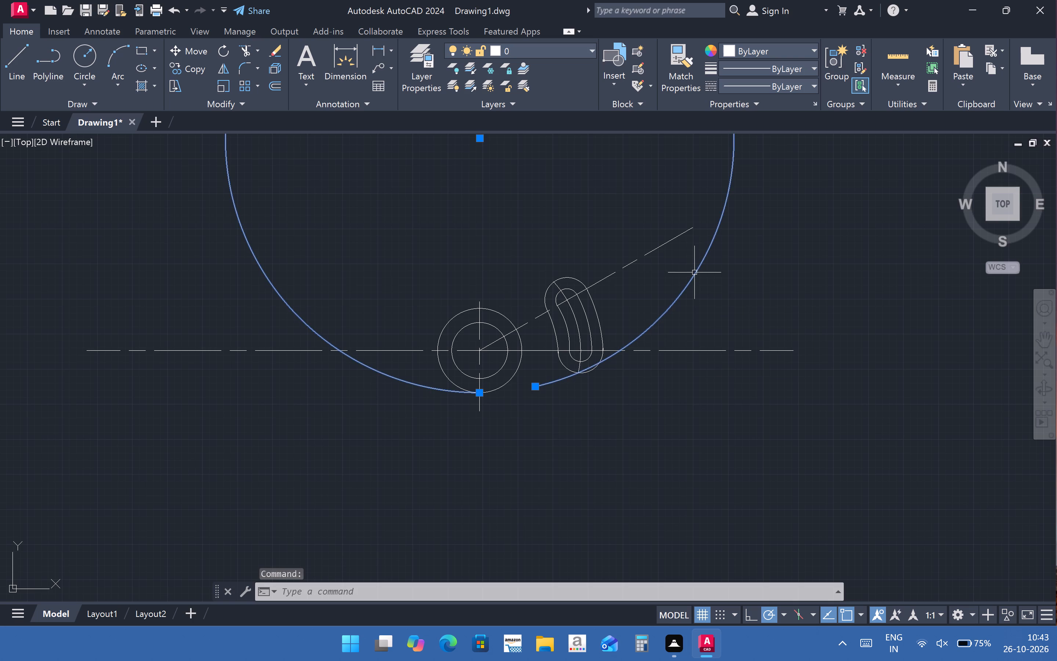
key("Delete")
Delete the centreline arc running through the curved slot.
scroll(669, 555, "up", 1)
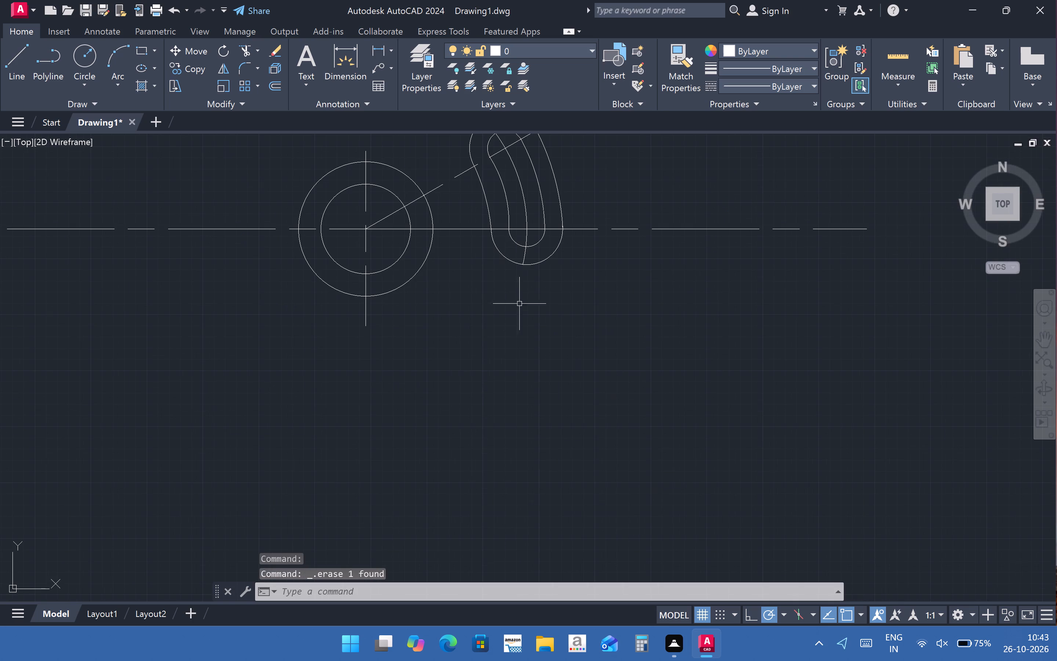
middle_click_drag(607, 366, 705, 546)
scroll(708, 488, "up", 1)
scroll(688, 449, "down", 2)
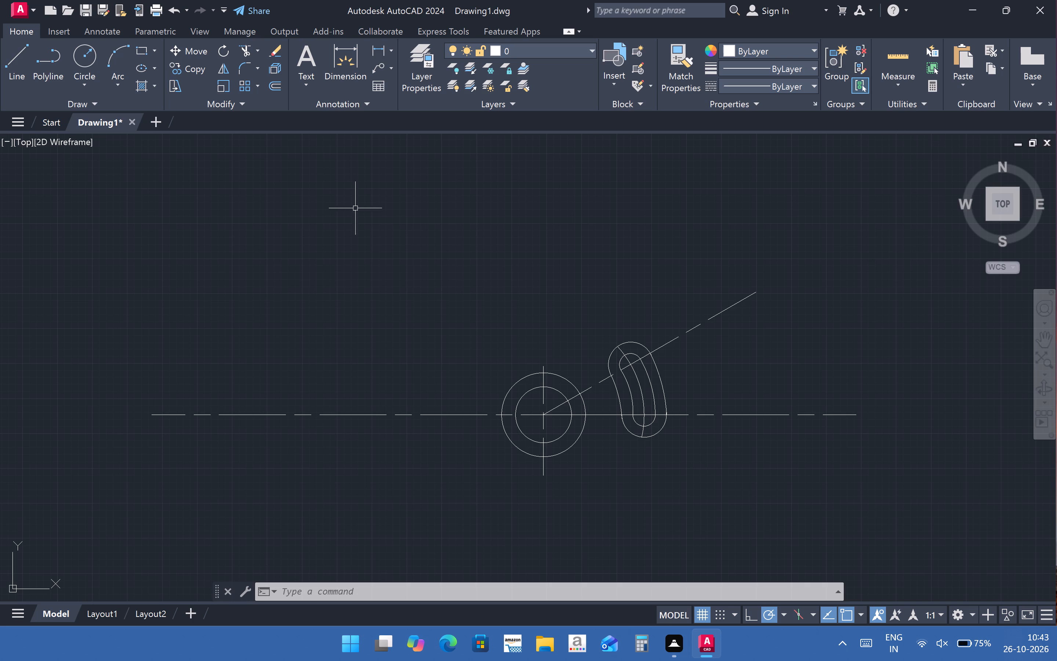
scroll(639, 415, "up", 1)
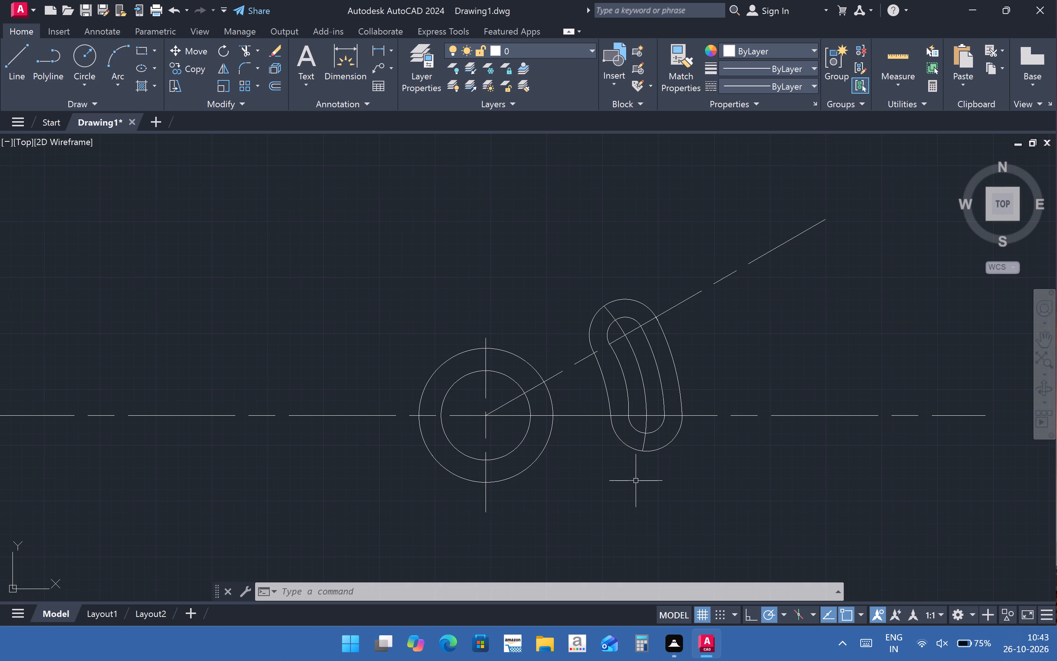
left_click(645, 400)
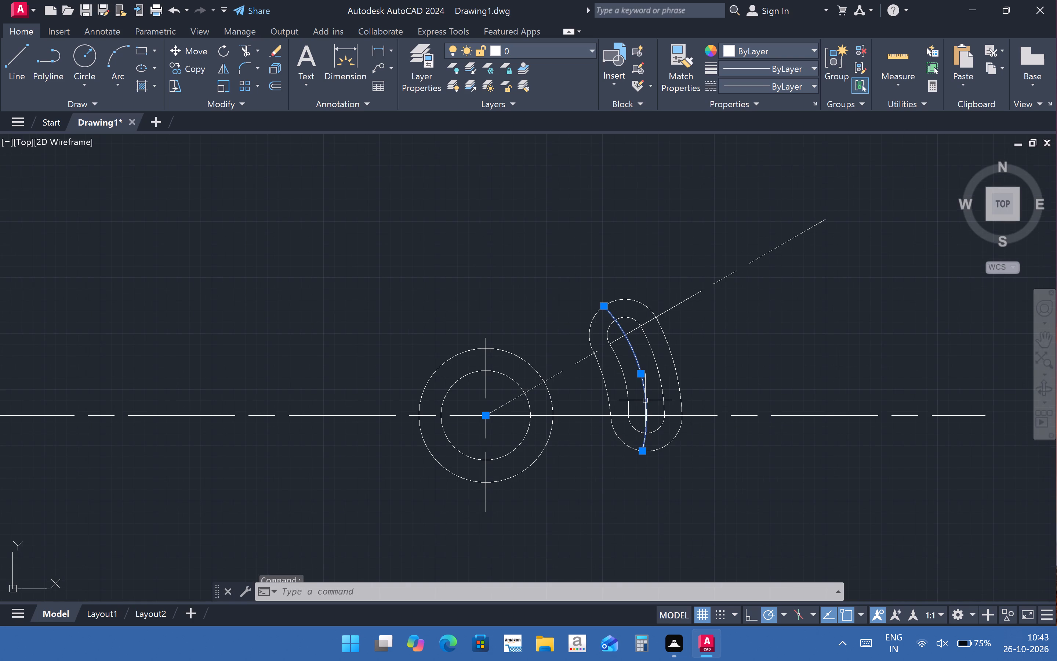
key("Delete")
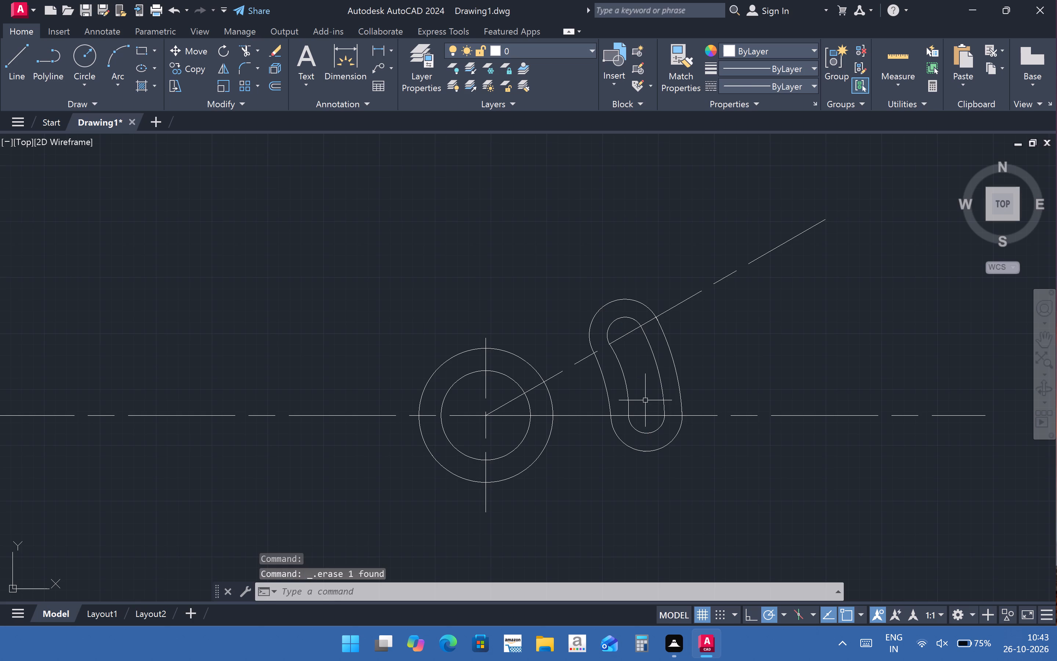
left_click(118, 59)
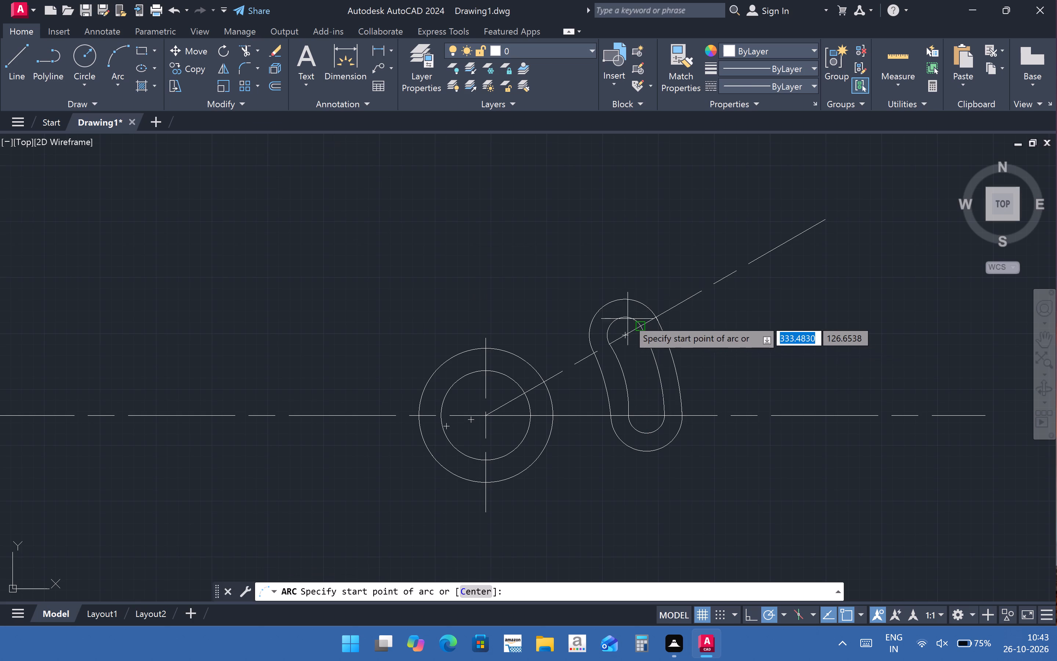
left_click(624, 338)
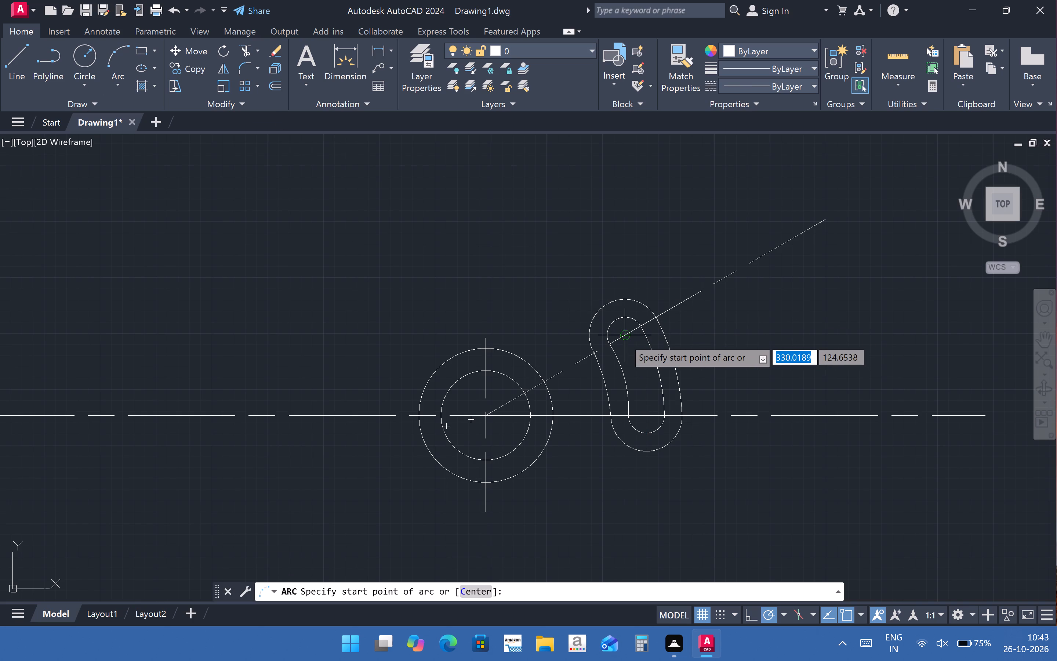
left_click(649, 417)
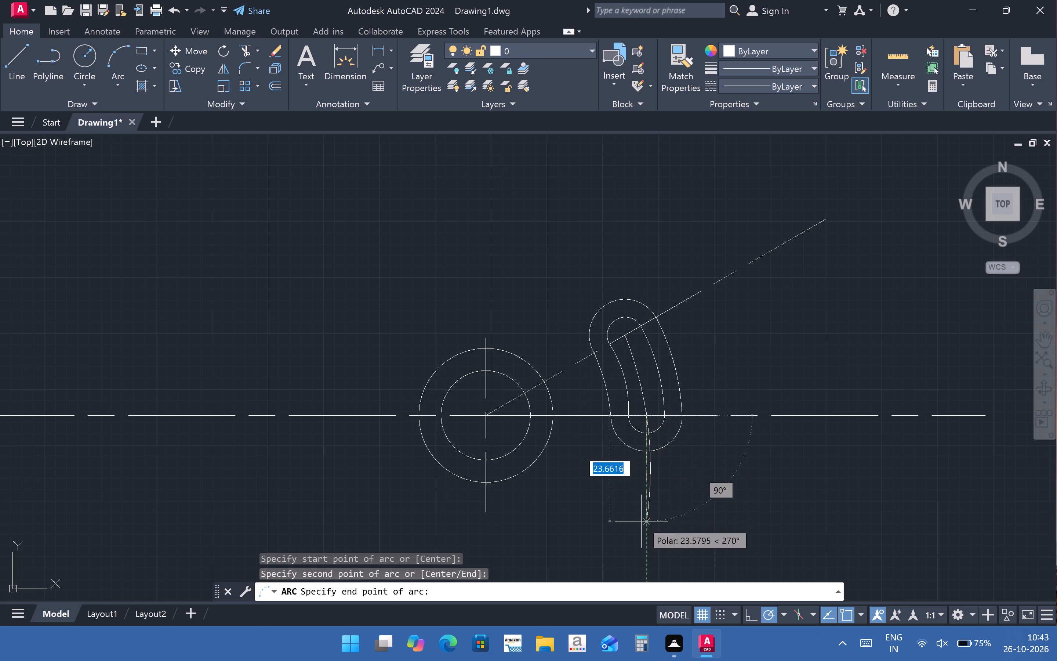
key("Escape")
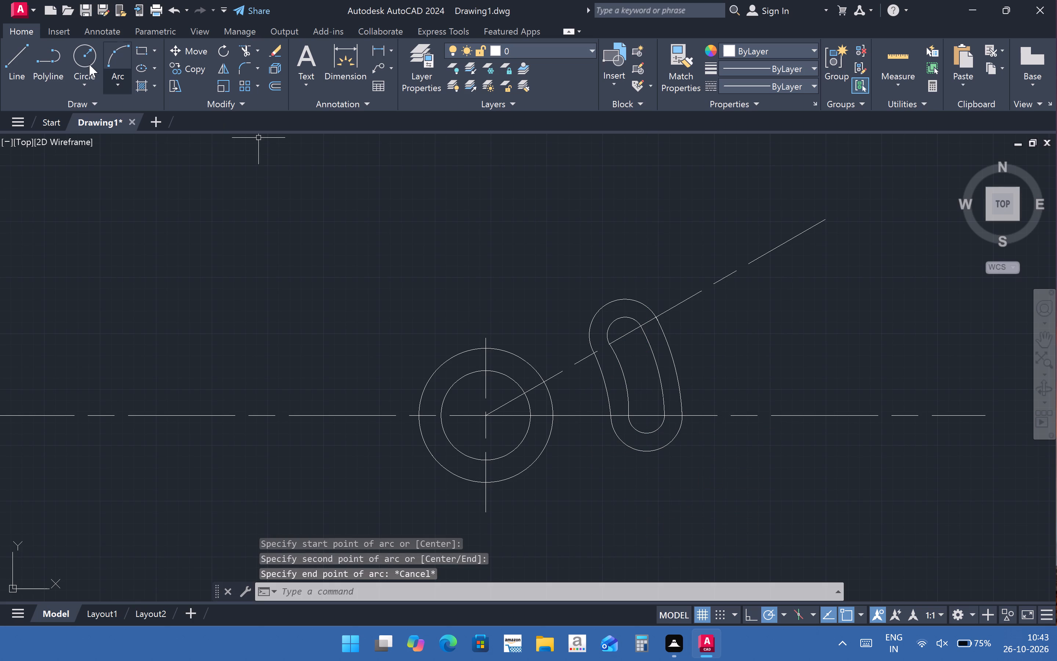
Draw a three-point arc from the slot's upper end centre through its lower end centre to the outer outline's bottom.
left_click(115, 61)
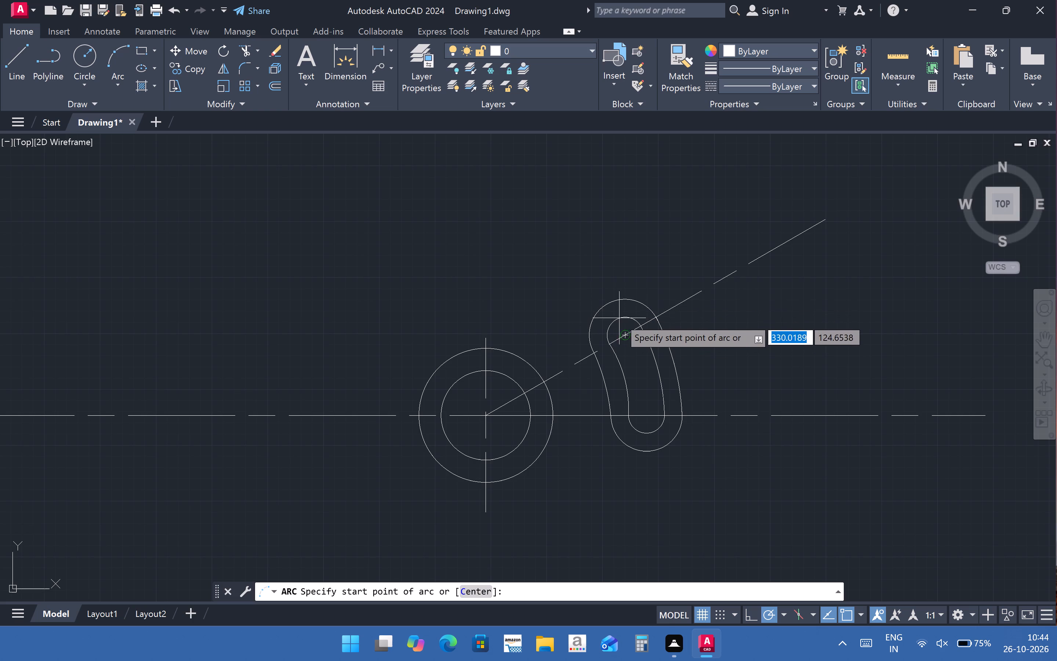
left_click(626, 335)
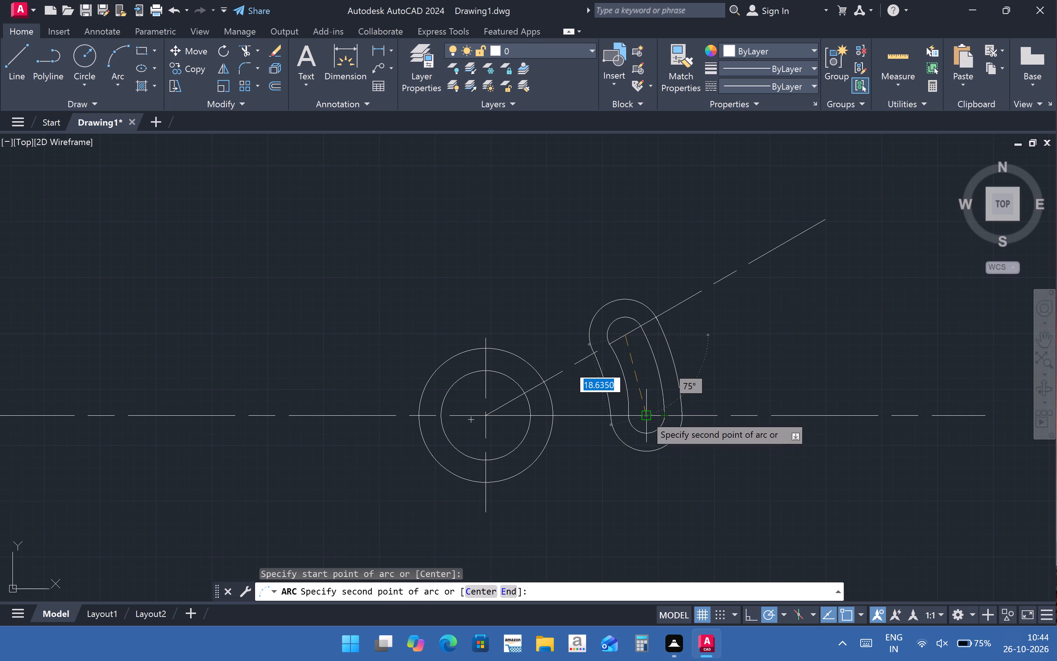
left_click(645, 415)
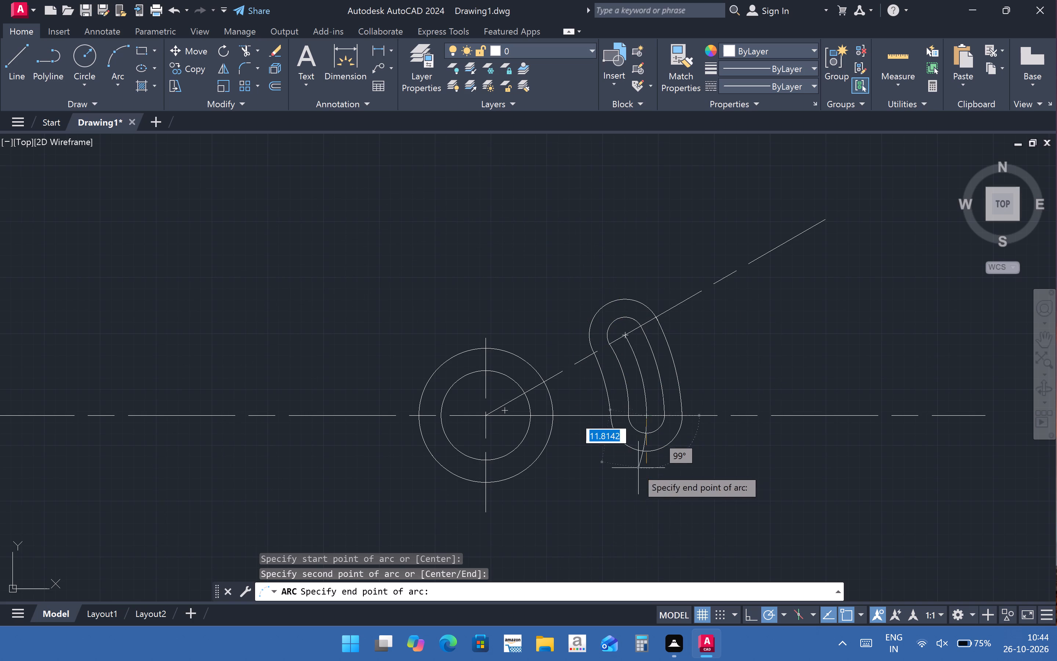
left_click(647, 453)
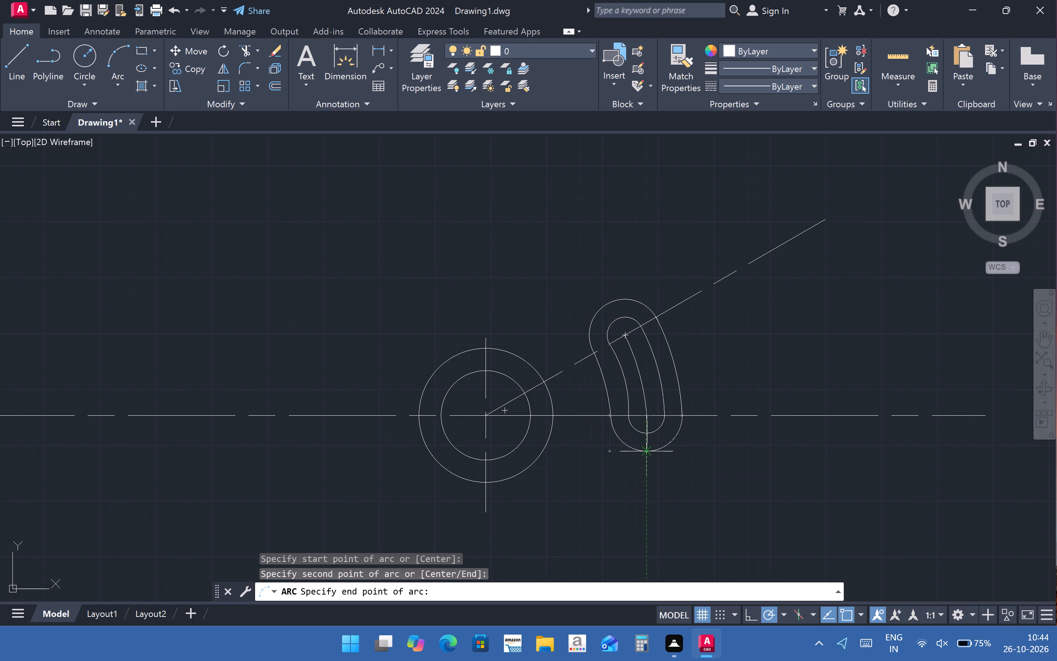
Extend the slot centreline arc's upper end through the inner outline to the slot's outer outline.
left_click(259, 55)
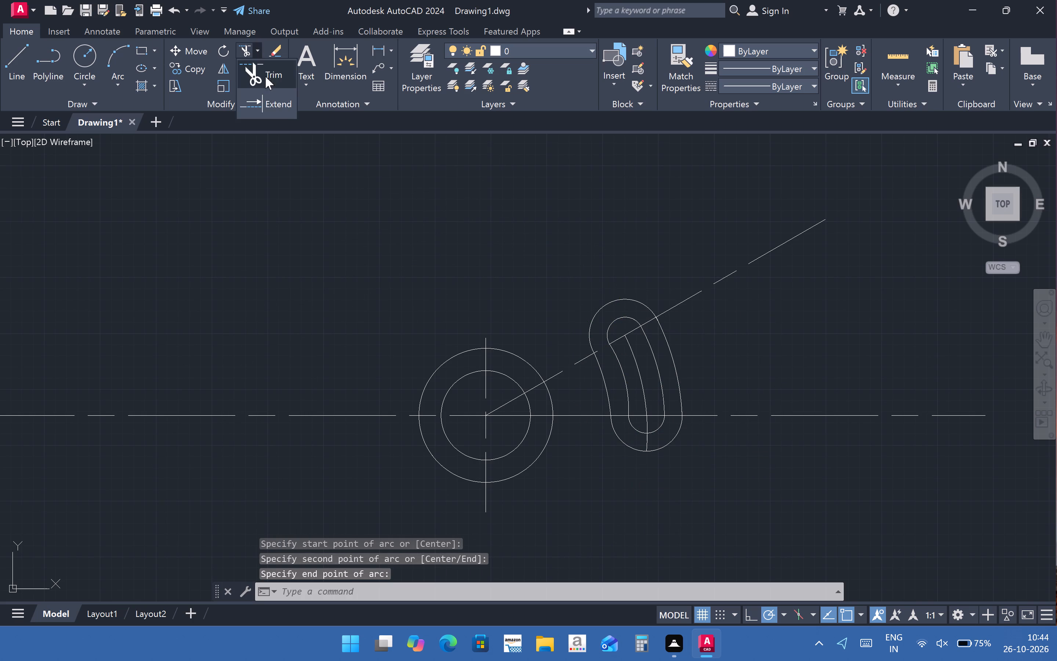
left_click(276, 109)
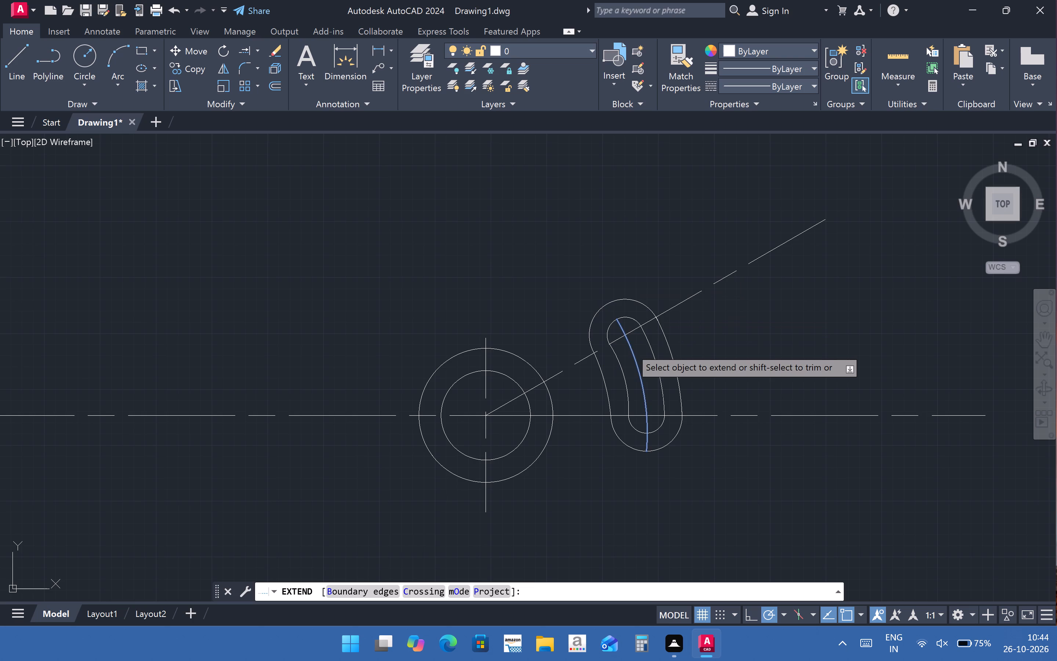
left_click(631, 348)
left_click(625, 331)
key("Escape")
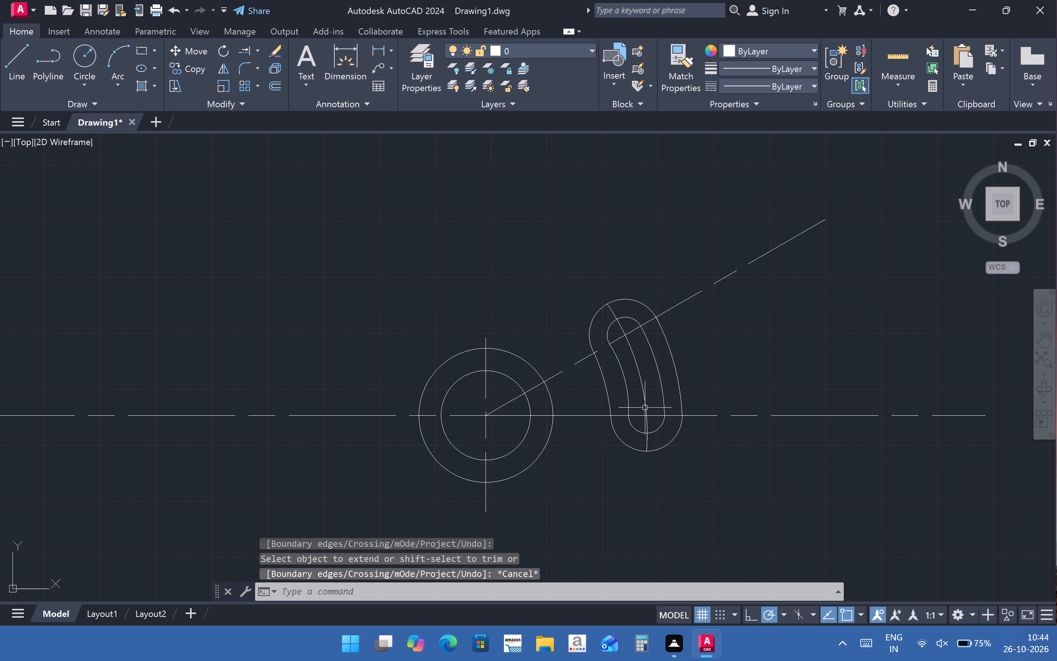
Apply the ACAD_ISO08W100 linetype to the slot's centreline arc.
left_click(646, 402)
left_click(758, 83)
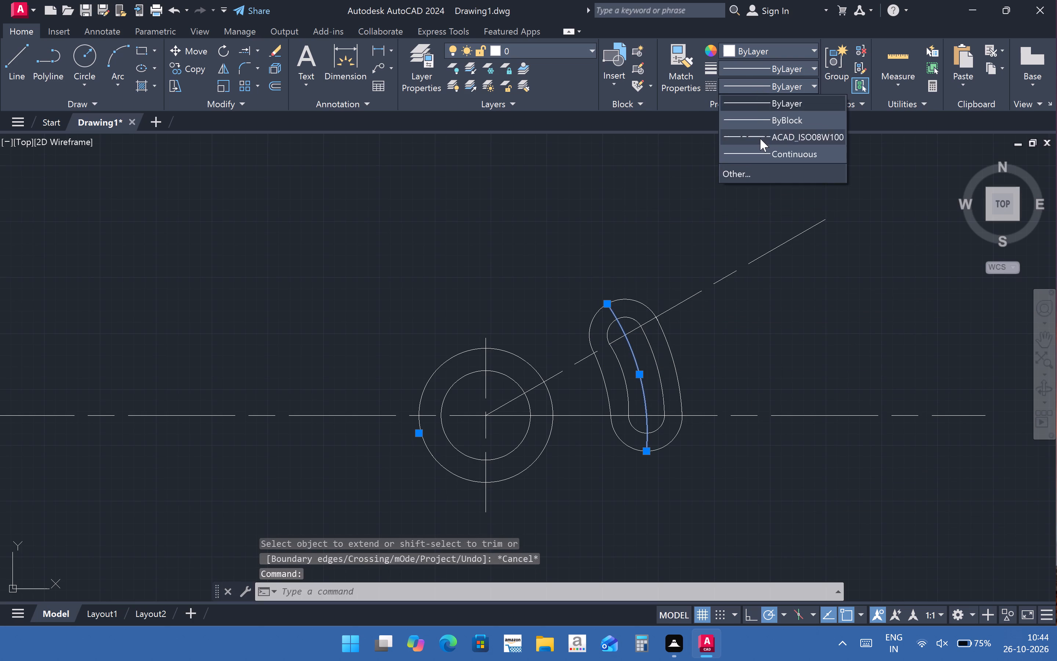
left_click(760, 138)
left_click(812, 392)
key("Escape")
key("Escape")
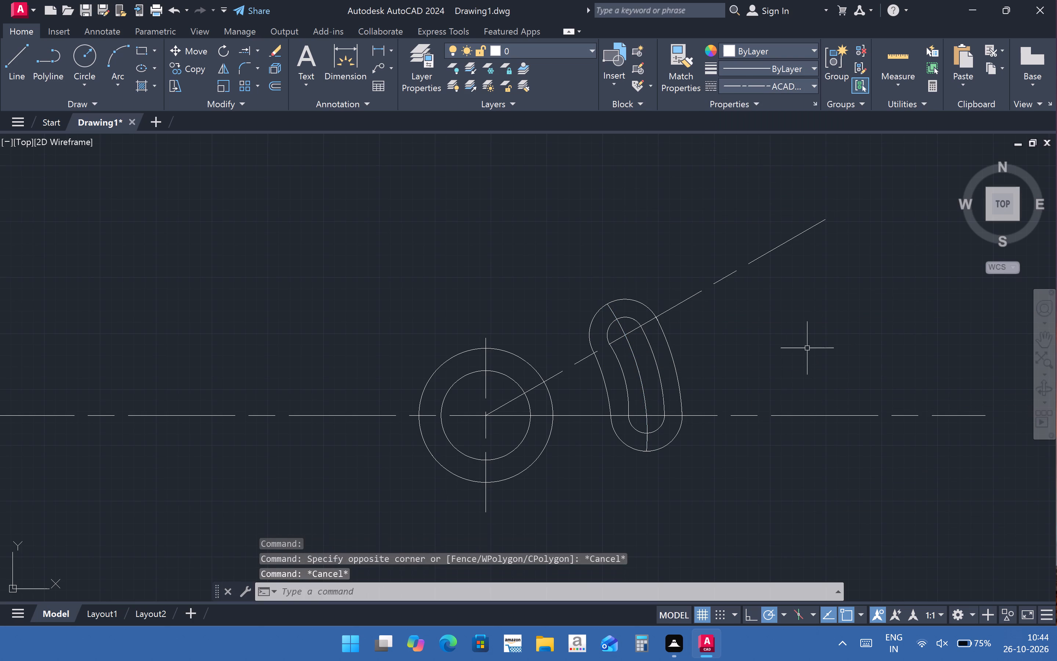
Load the ACAD_ISO09W100 long-dash double-short-dash linetype into the drawing.
left_click(785, 75)
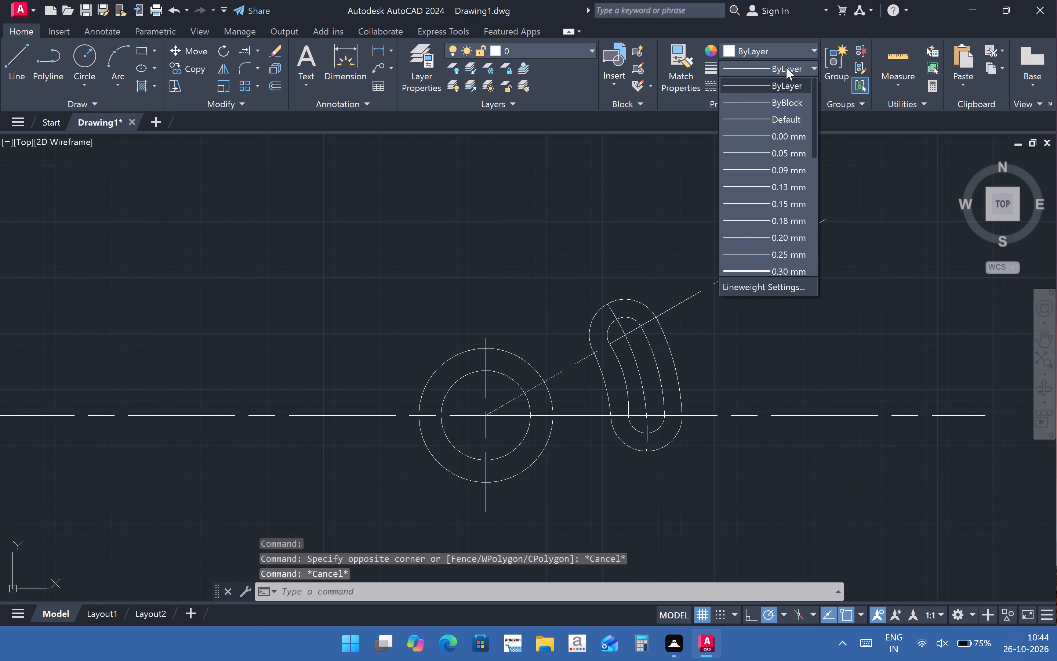
left_click(786, 67)
left_click(791, 89)
left_click(774, 178)
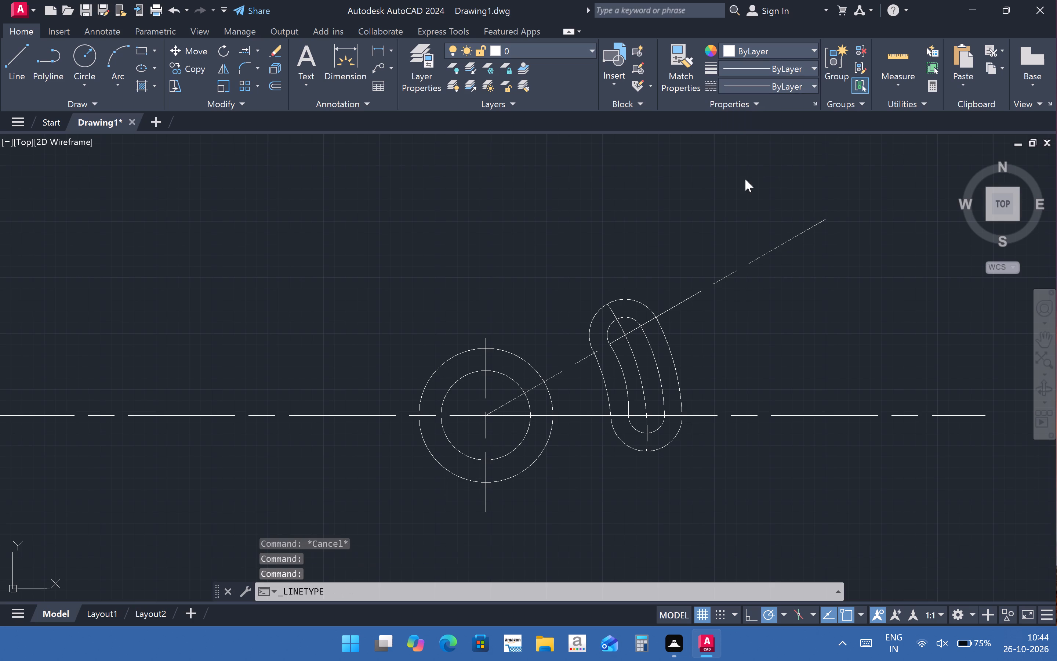
left_click(654, 216)
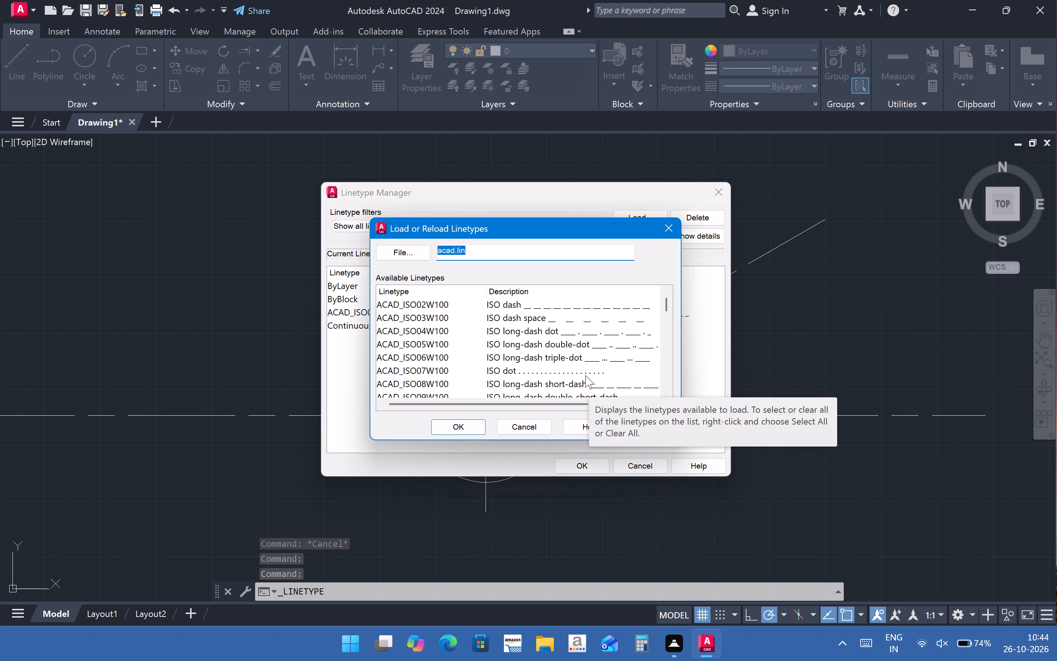
left_click(586, 336)
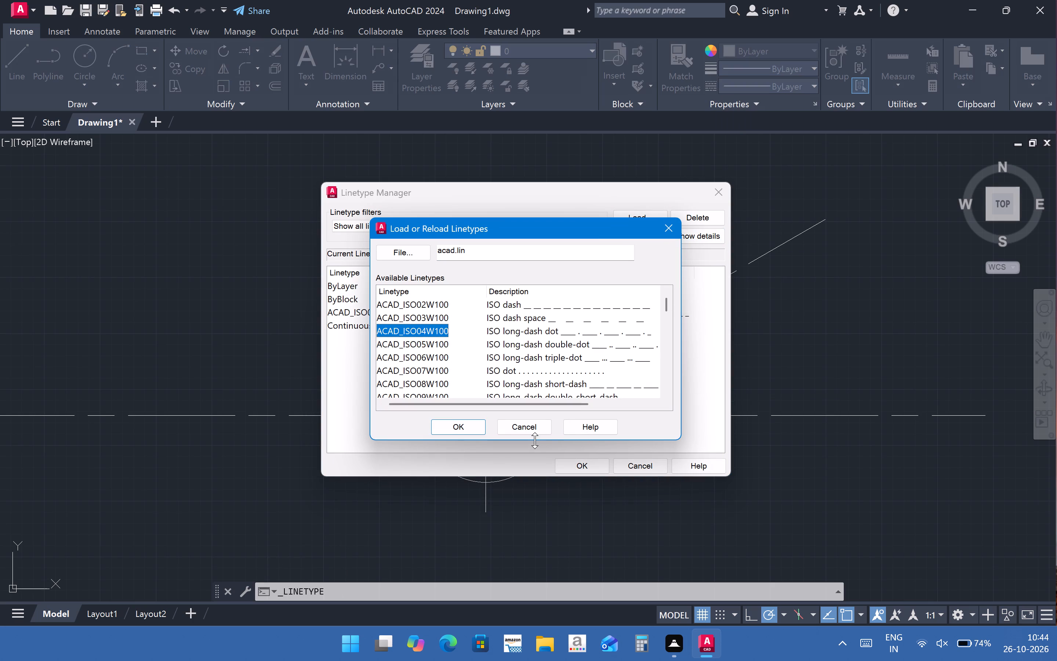
left_click_drag(669, 307, 668, 319)
left_click(600, 324)
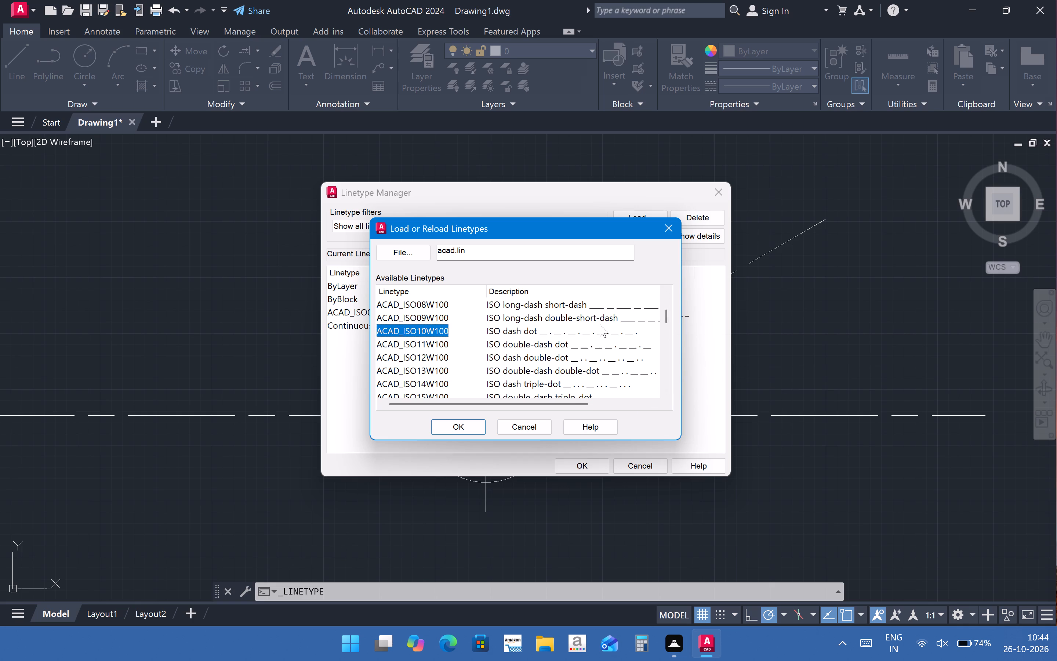
left_click(418, 323)
left_click(460, 424)
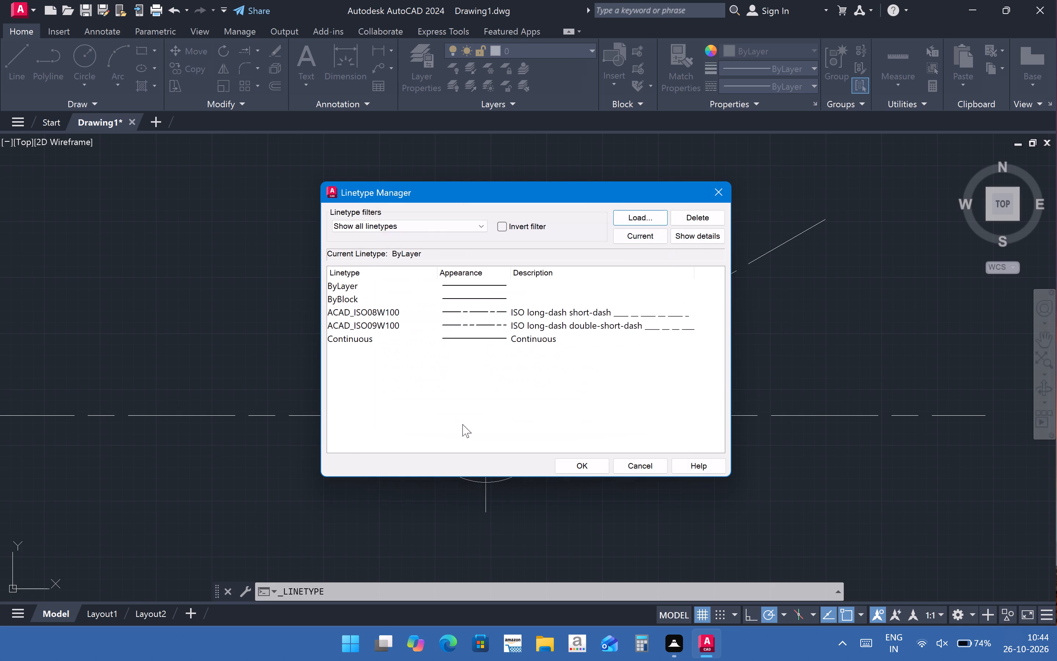
left_click(577, 464)
Apply the ACAD_ISO09W100 linetype to the slot's centreline arc.
left_click(646, 402)
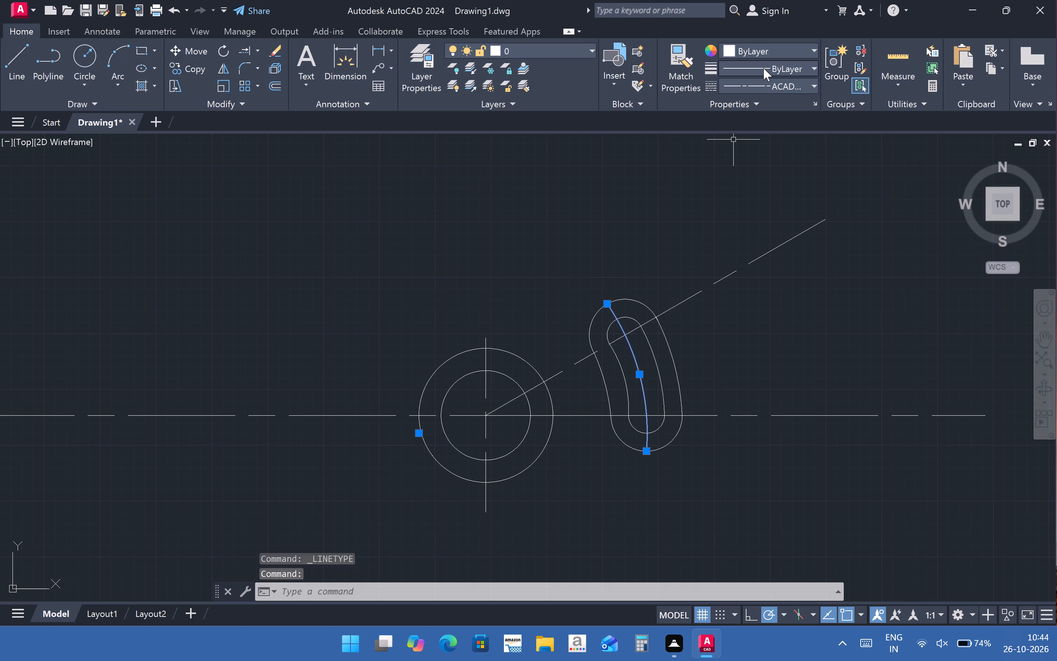
left_click(767, 86)
left_click(767, 148)
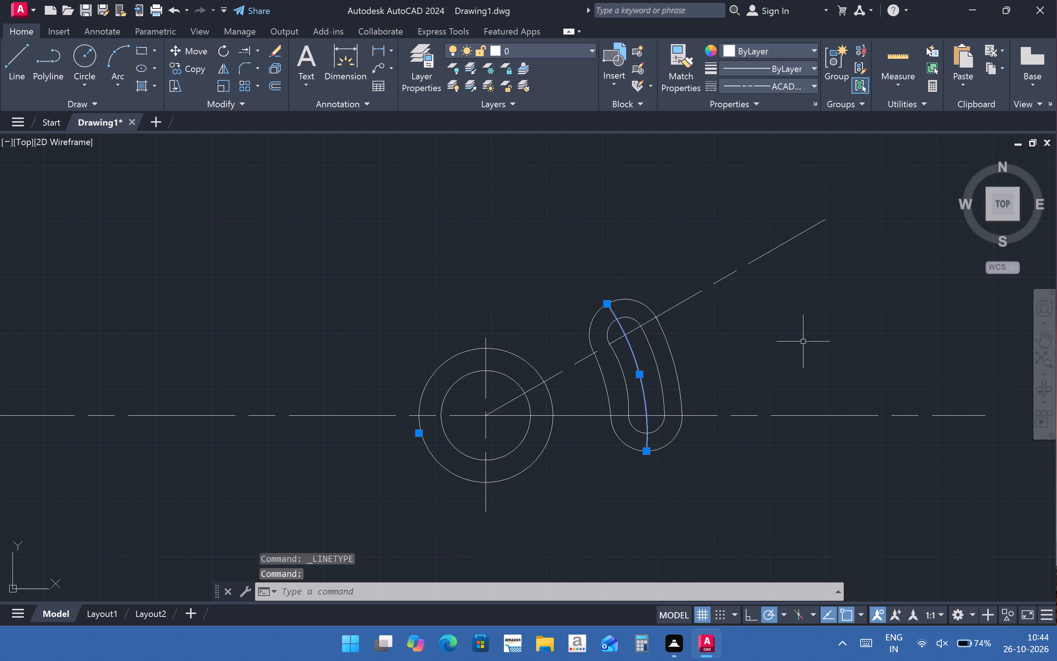
left_click(805, 345)
key("Escape")
key("Escape")
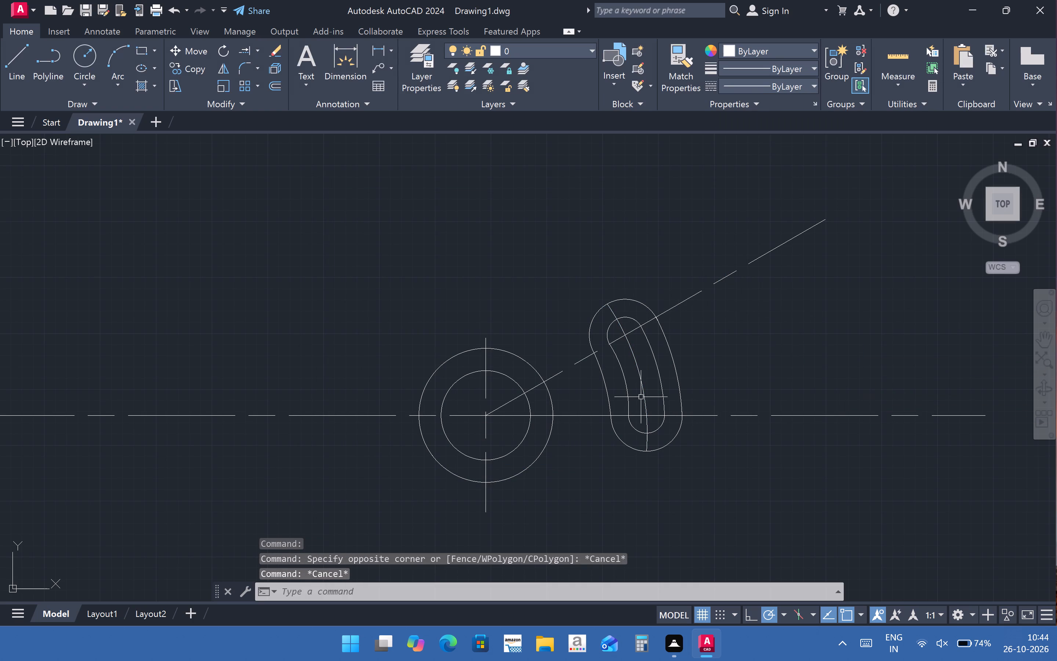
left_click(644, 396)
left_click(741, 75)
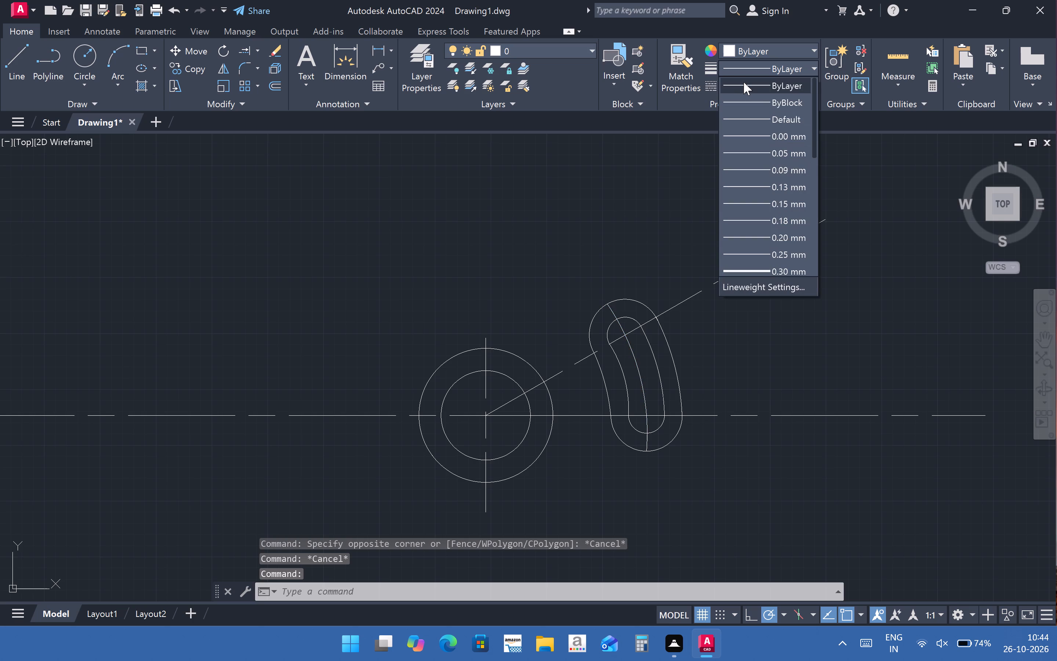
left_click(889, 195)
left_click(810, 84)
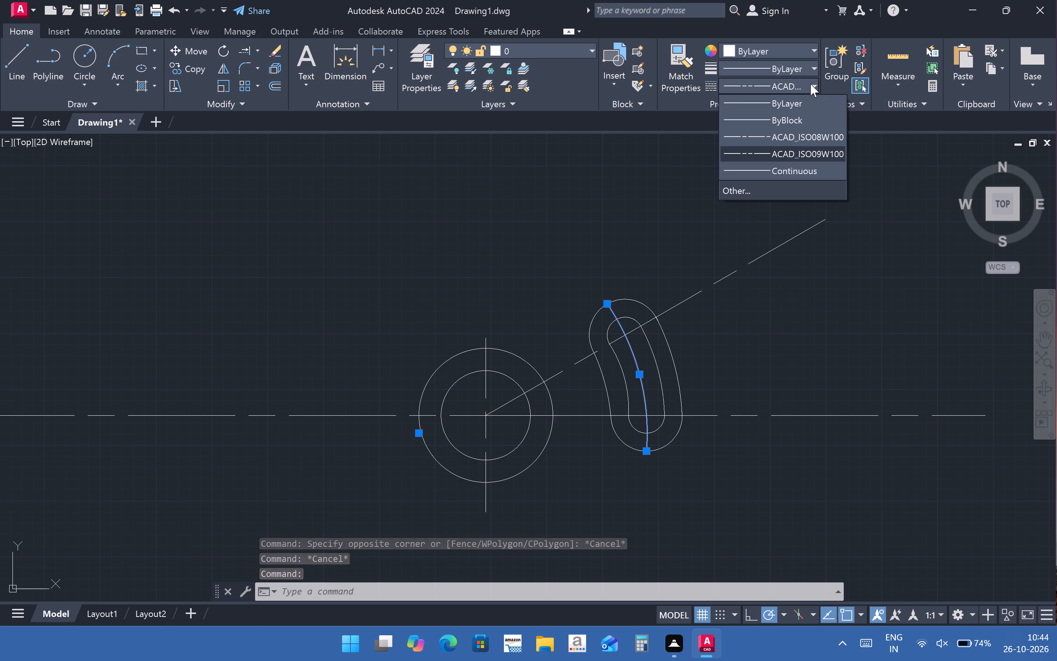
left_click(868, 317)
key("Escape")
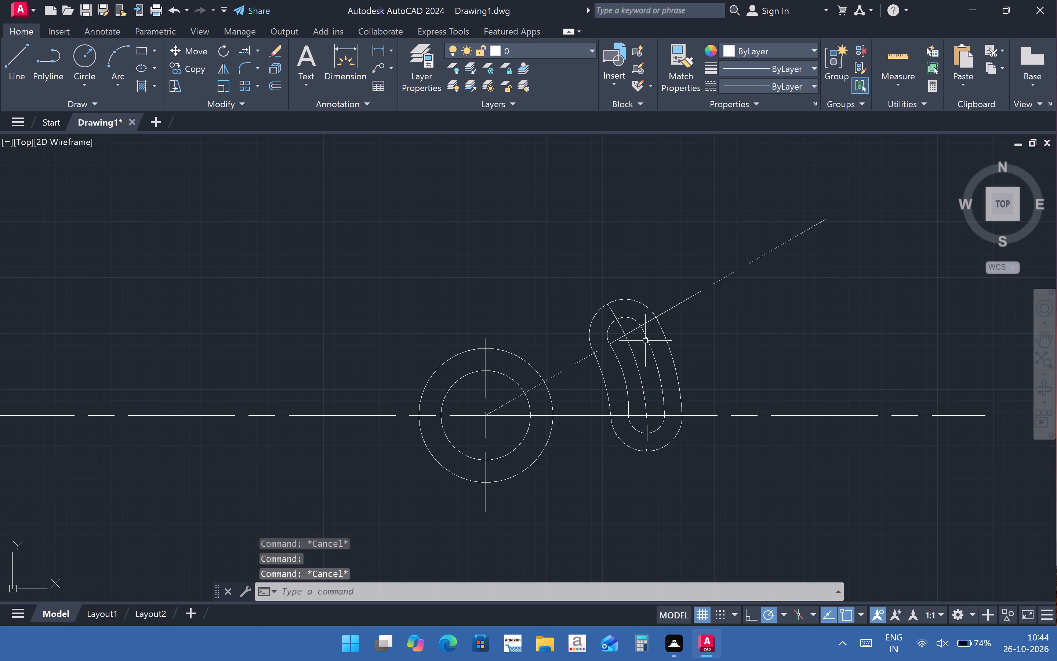
Load the ACAD_ISO04W100 long-dash dot linetype into the drawing.
left_click(752, 94)
left_click(749, 193)
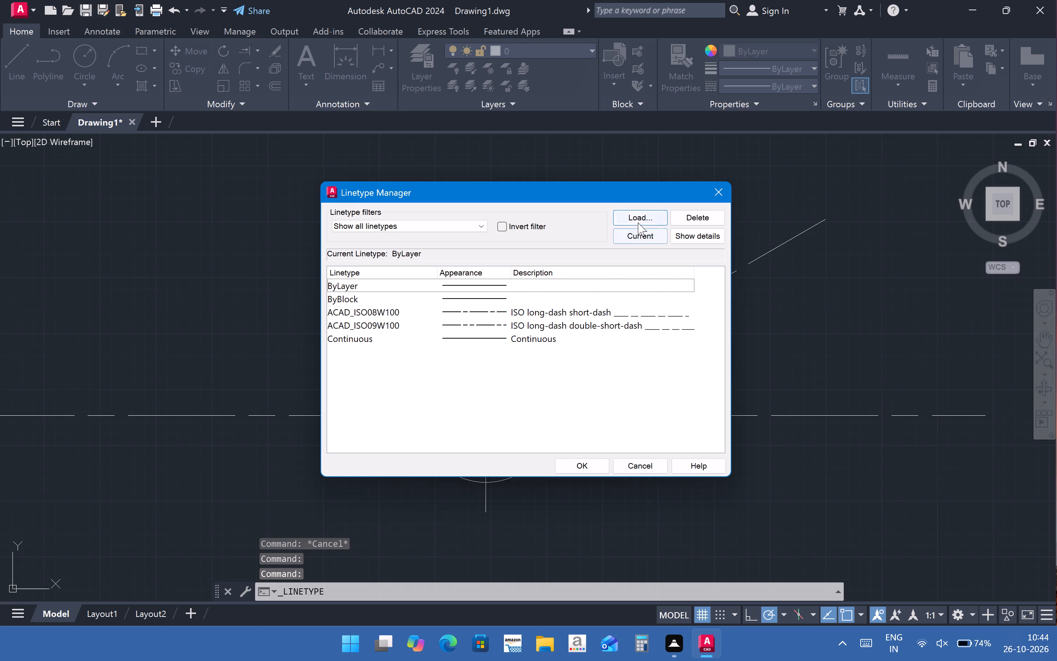
left_click(638, 223)
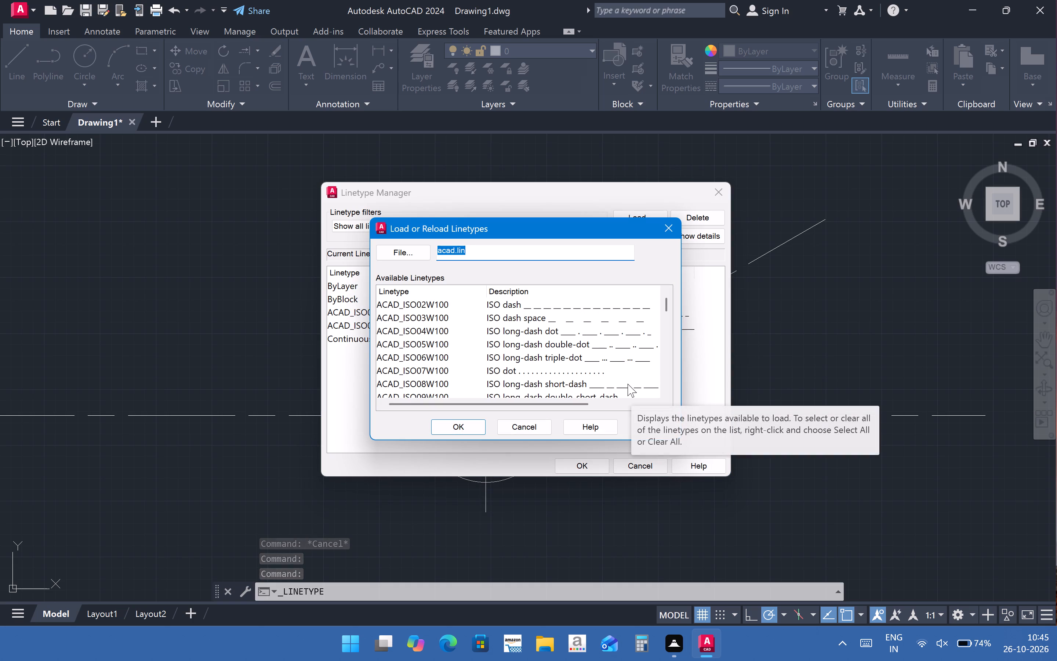
left_click(613, 337)
left_click(524, 331)
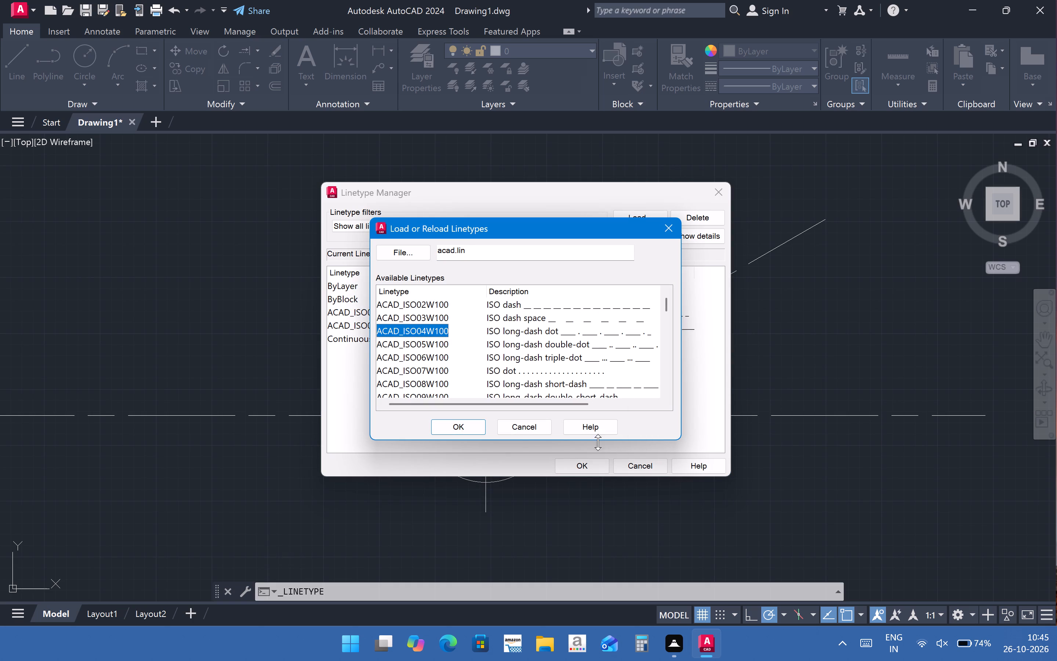
left_click(452, 421)
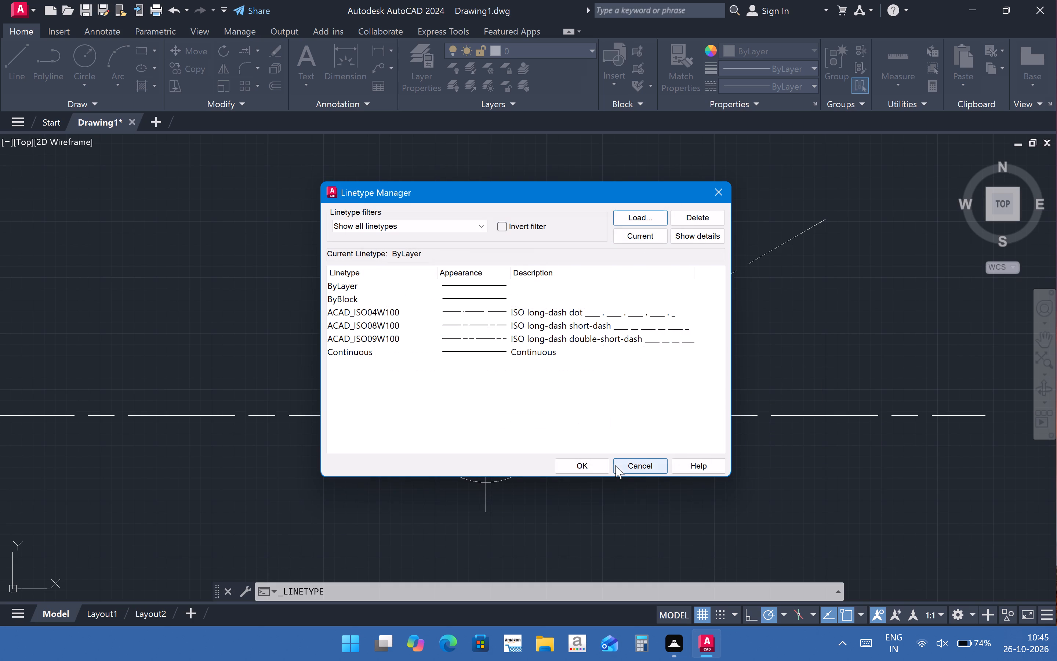
left_click(595, 467)
Apply the ACAD_ISO04W100 linetype to the slot's centreline arc.
left_click(770, 86)
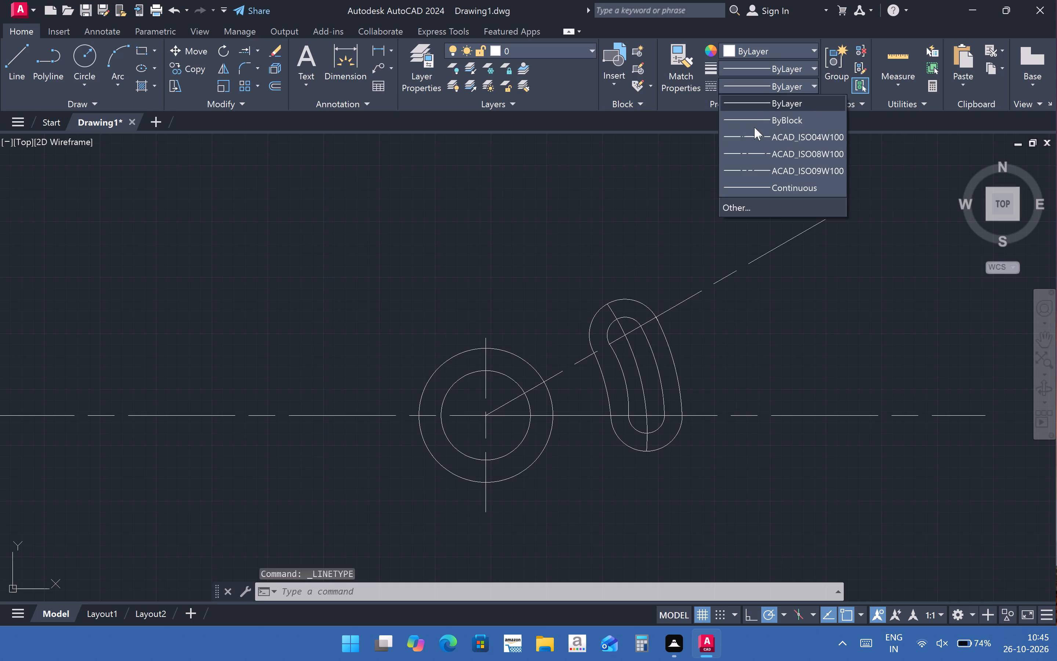
left_click(791, 335)
left_click(639, 368)
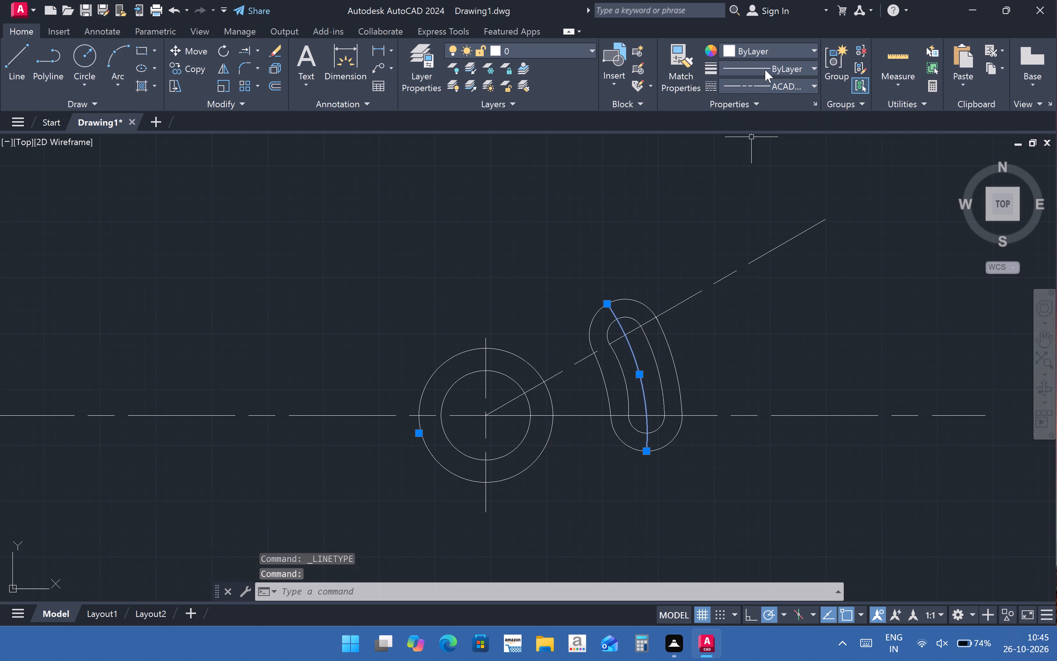
left_click(768, 77)
left_click(770, 84)
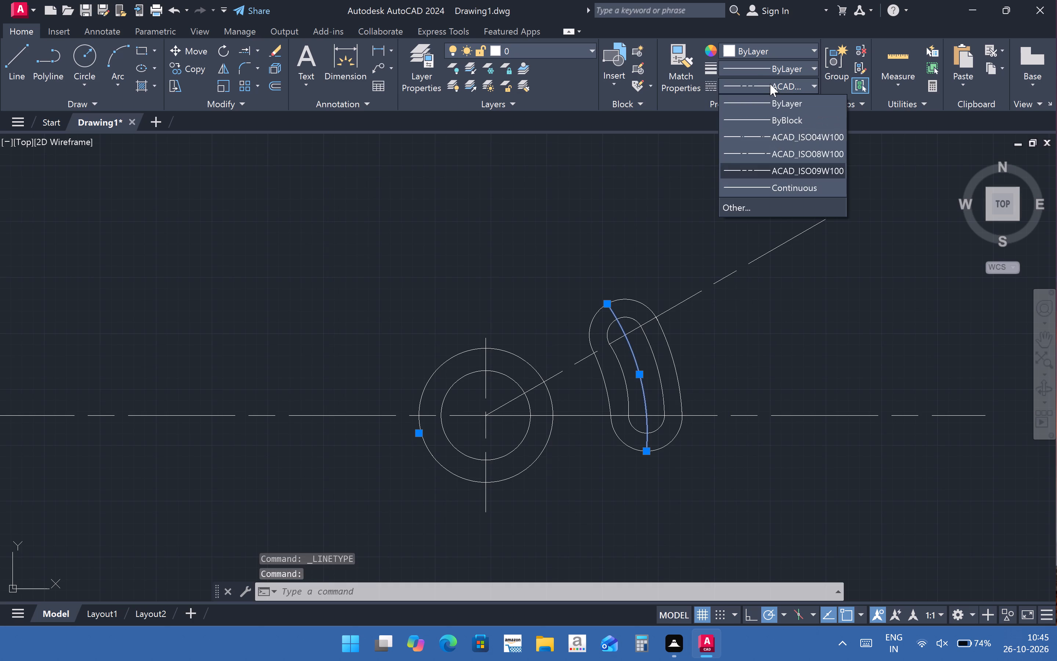
left_click(774, 141)
left_click(886, 360)
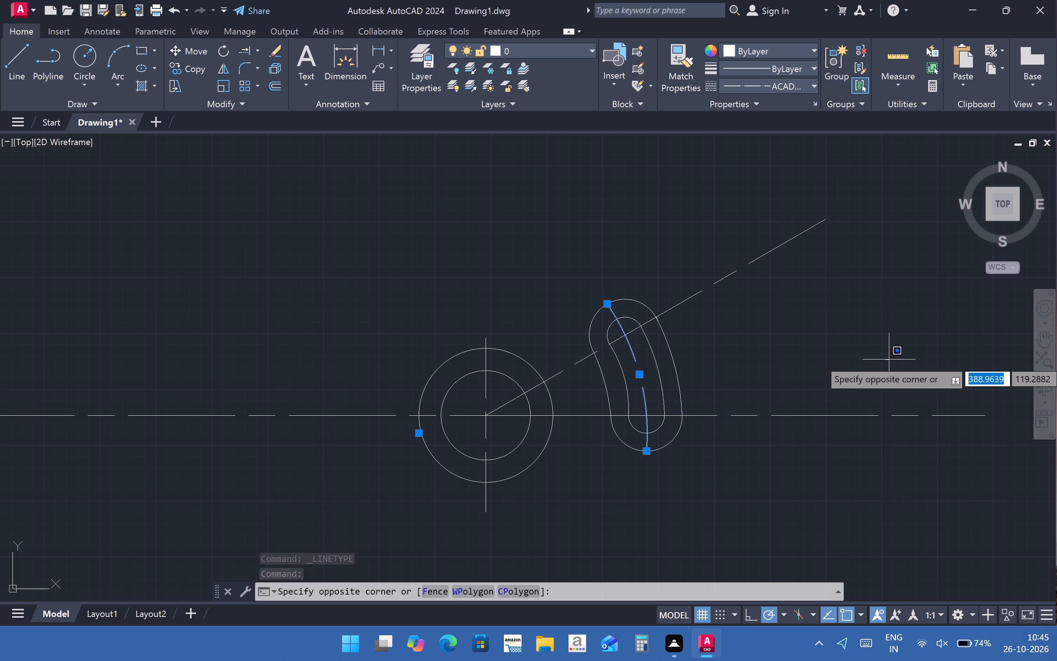
key("Escape")
key("Escape")
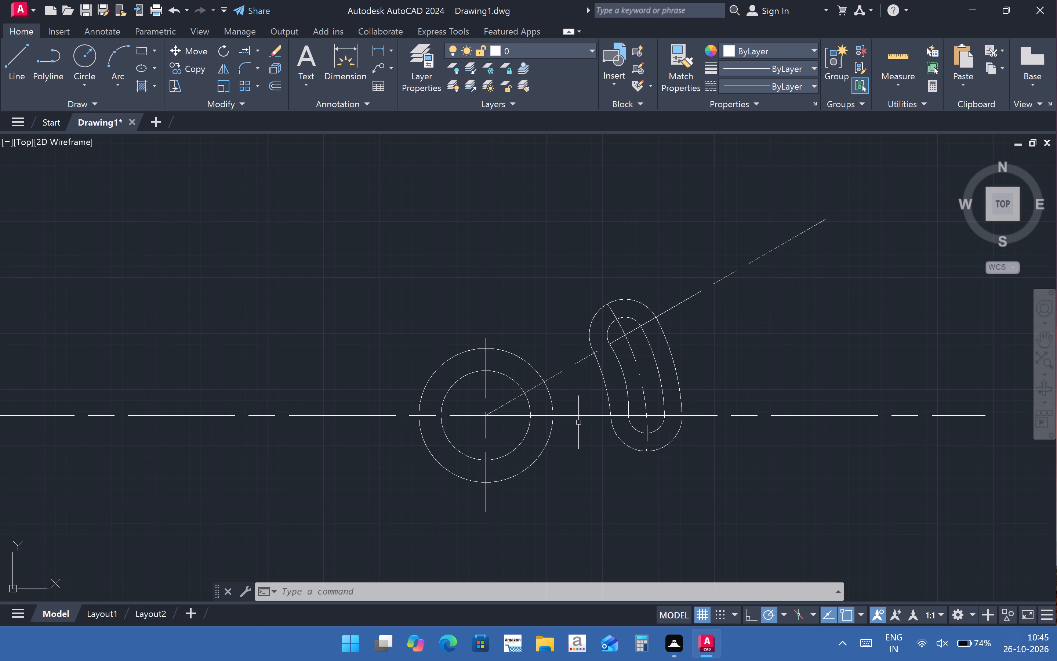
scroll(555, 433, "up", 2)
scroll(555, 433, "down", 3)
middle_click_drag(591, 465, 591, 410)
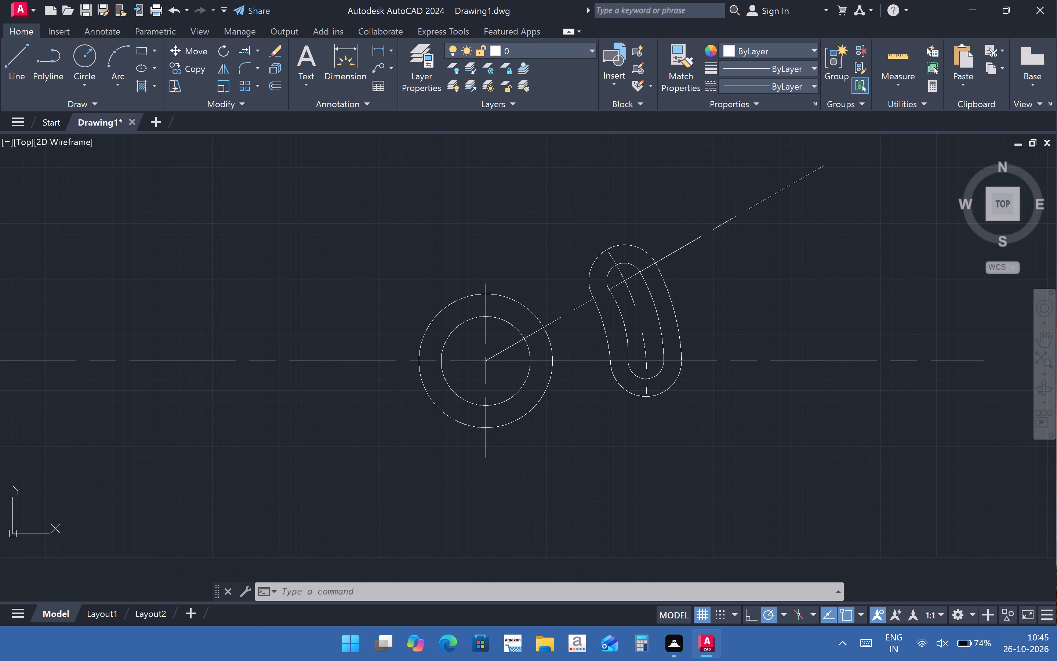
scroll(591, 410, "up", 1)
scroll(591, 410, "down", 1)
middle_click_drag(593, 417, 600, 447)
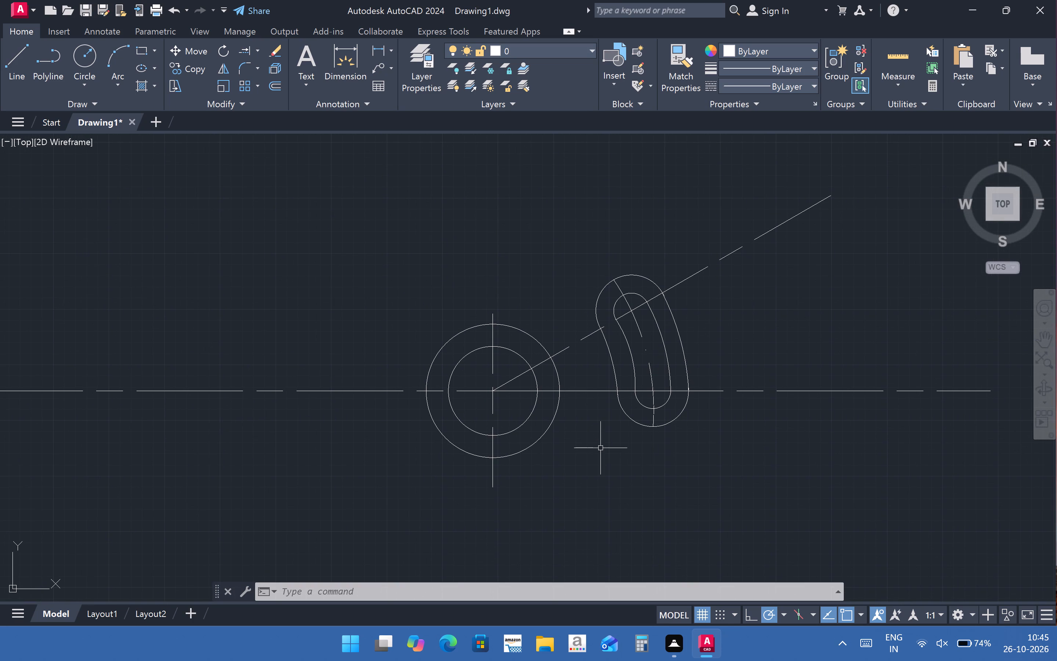
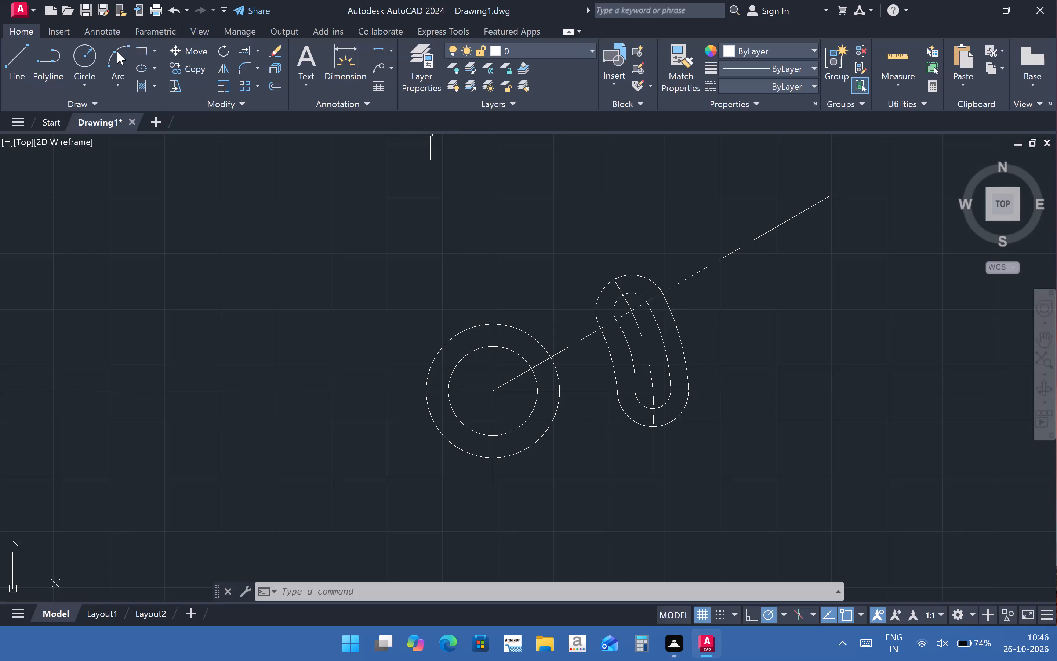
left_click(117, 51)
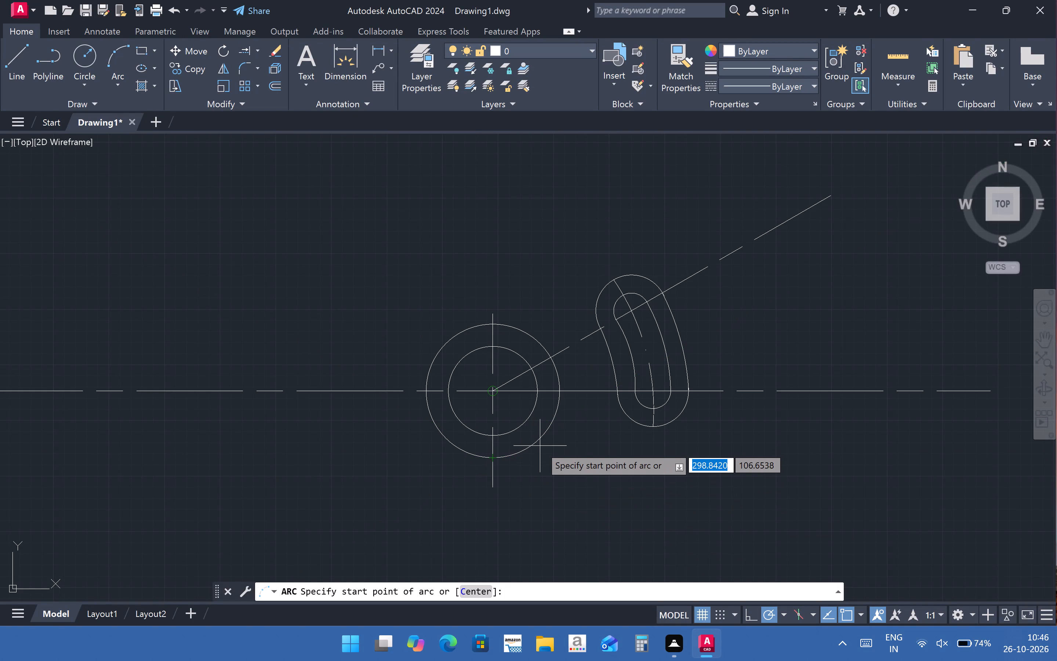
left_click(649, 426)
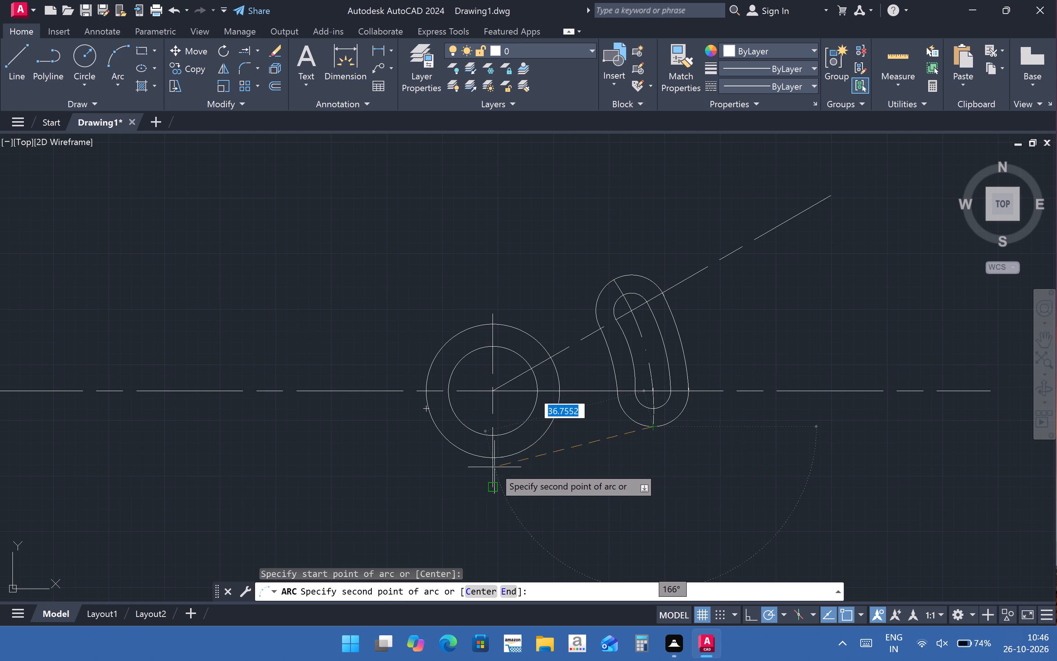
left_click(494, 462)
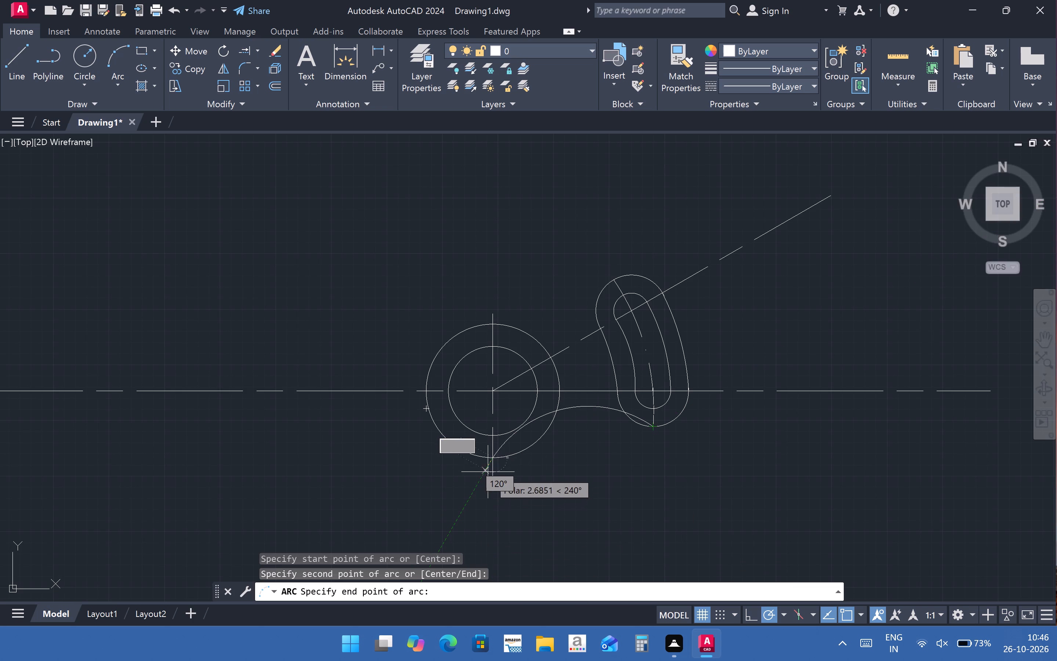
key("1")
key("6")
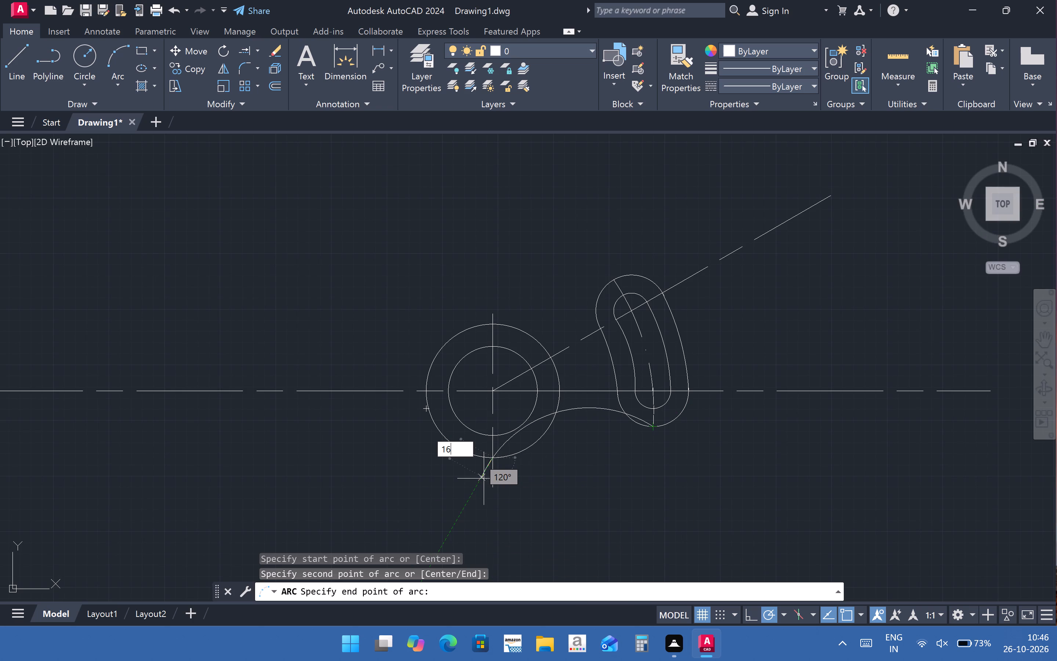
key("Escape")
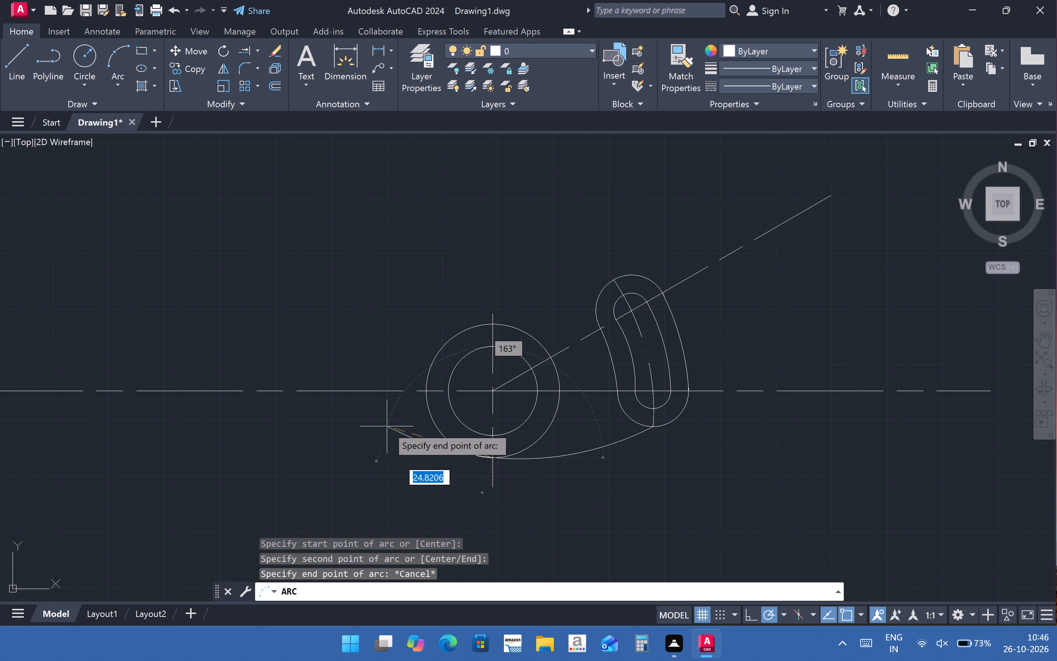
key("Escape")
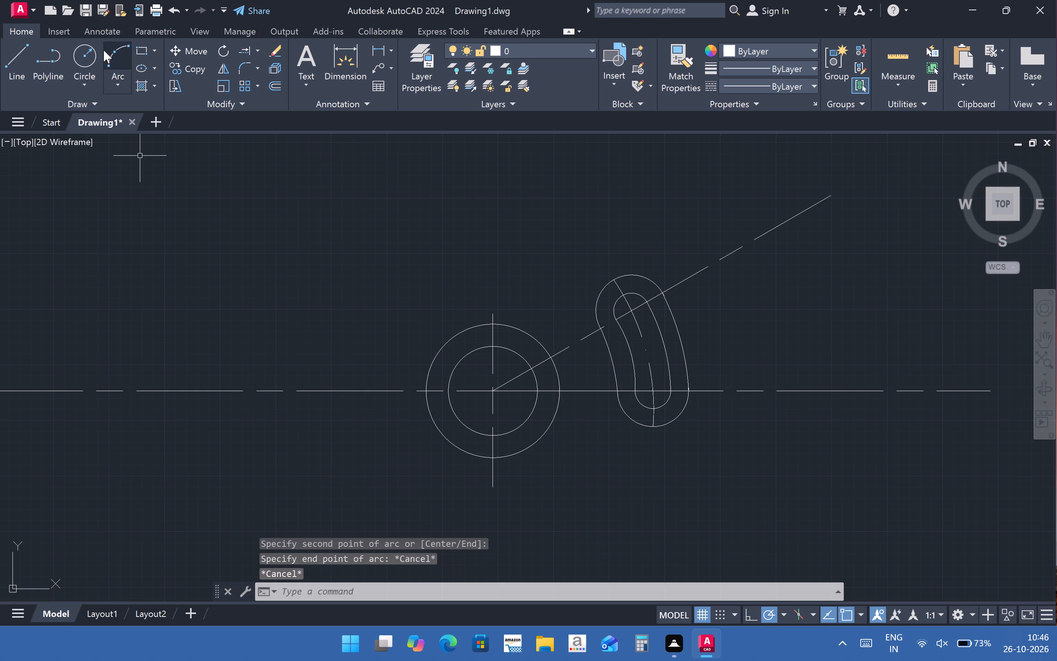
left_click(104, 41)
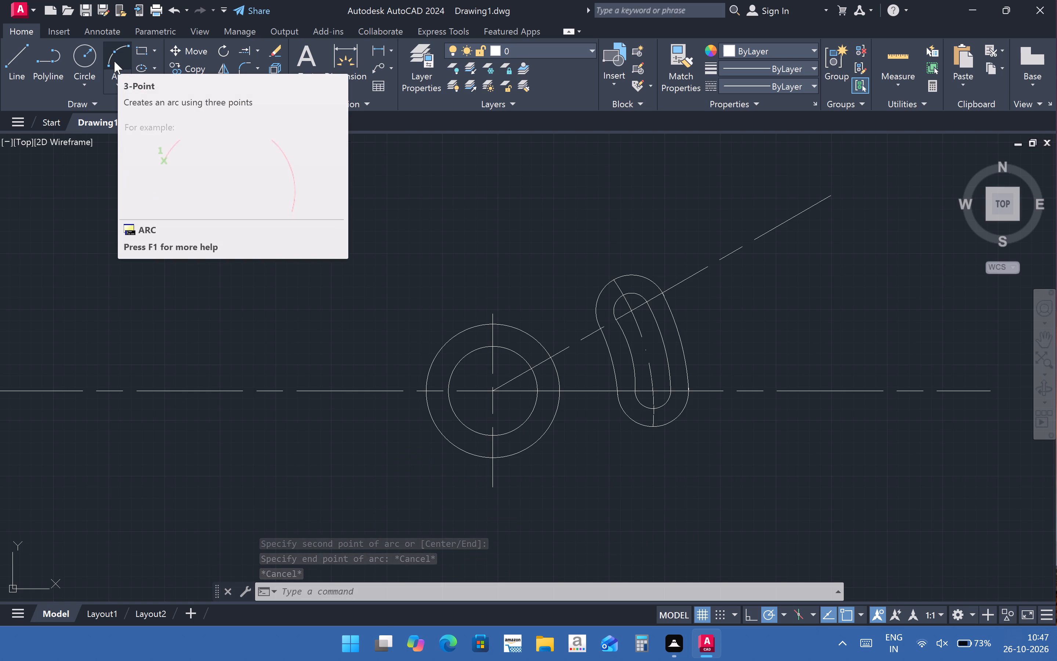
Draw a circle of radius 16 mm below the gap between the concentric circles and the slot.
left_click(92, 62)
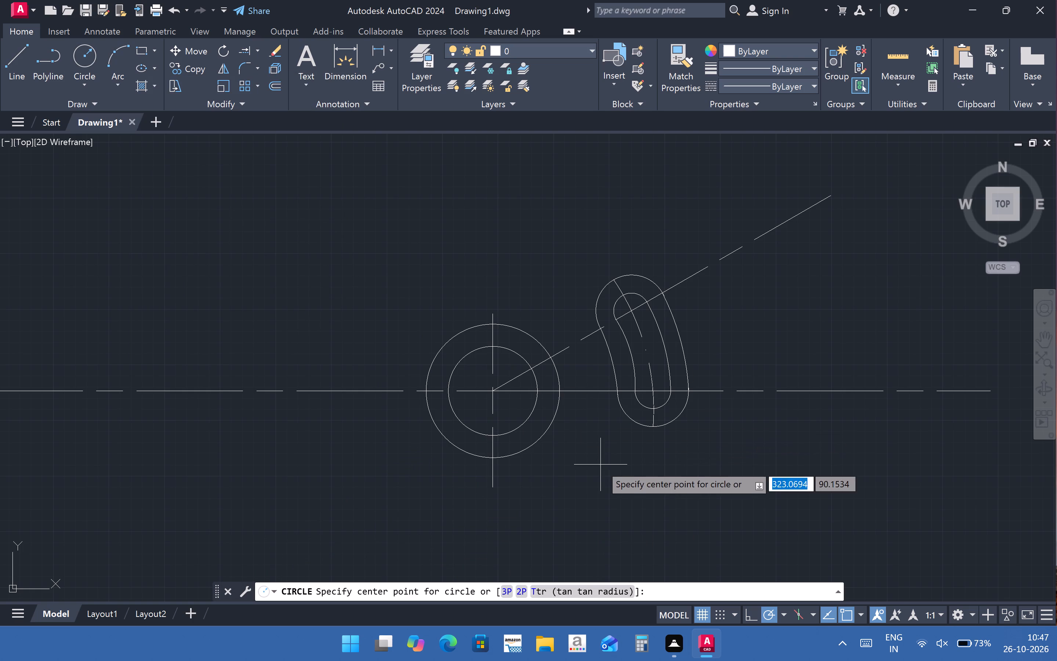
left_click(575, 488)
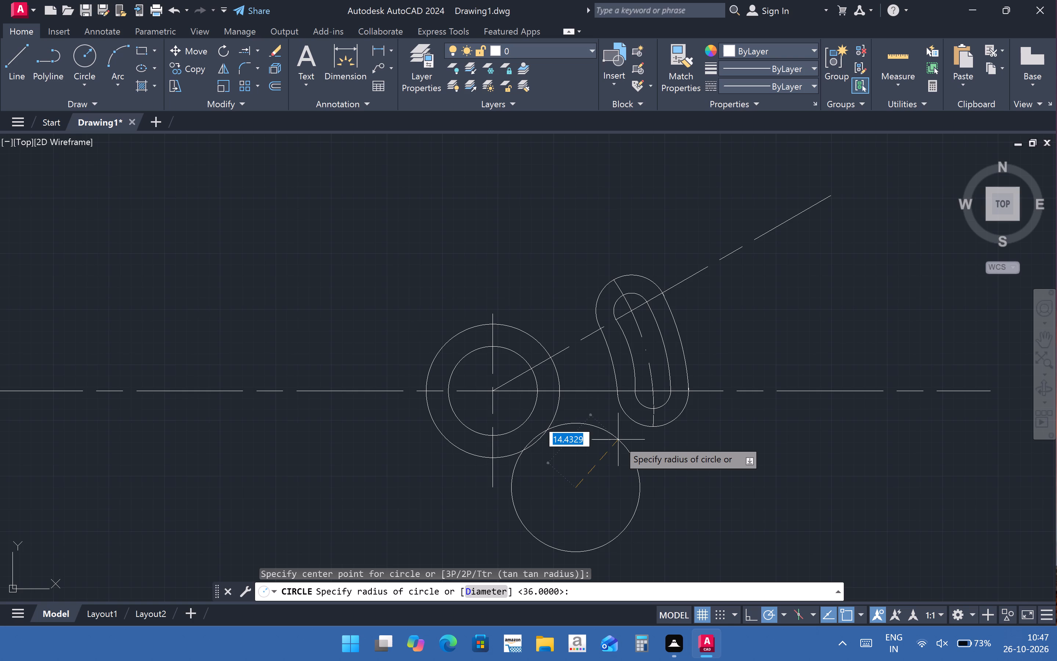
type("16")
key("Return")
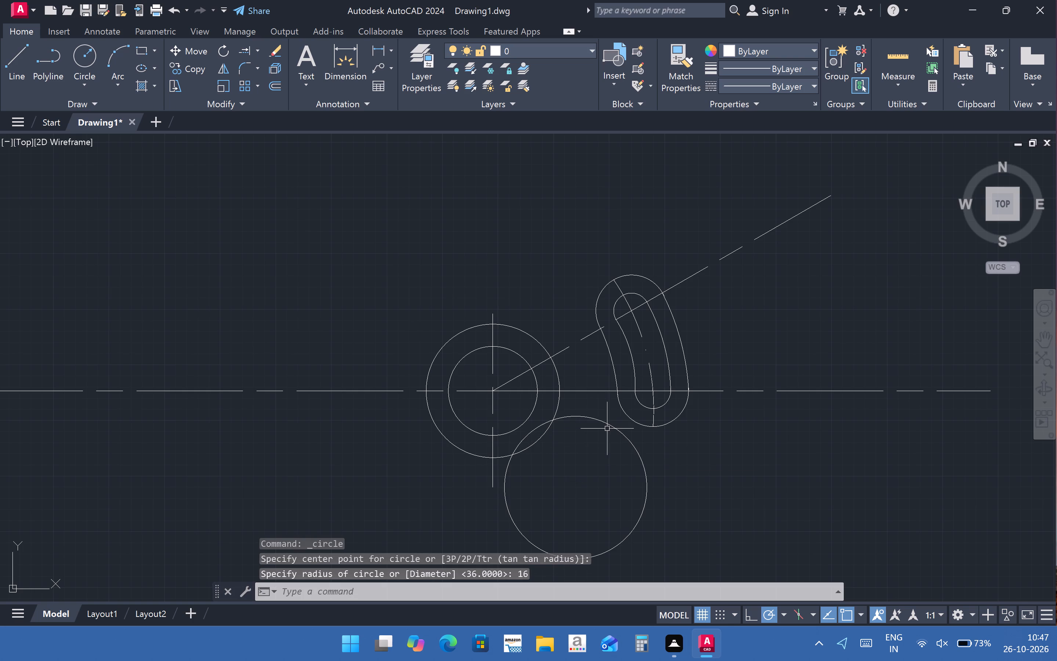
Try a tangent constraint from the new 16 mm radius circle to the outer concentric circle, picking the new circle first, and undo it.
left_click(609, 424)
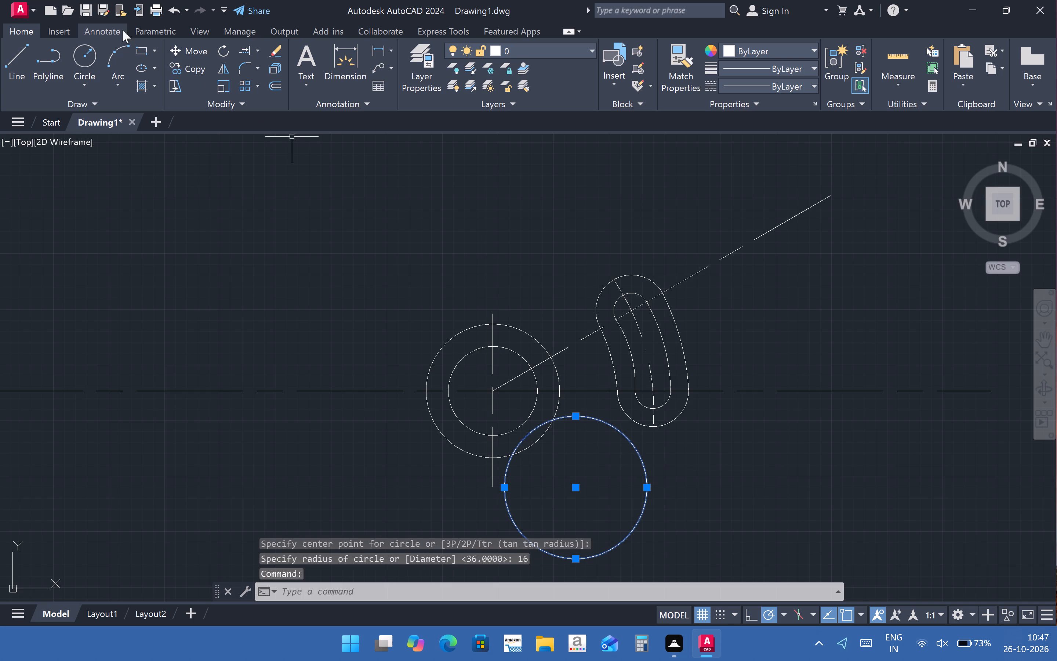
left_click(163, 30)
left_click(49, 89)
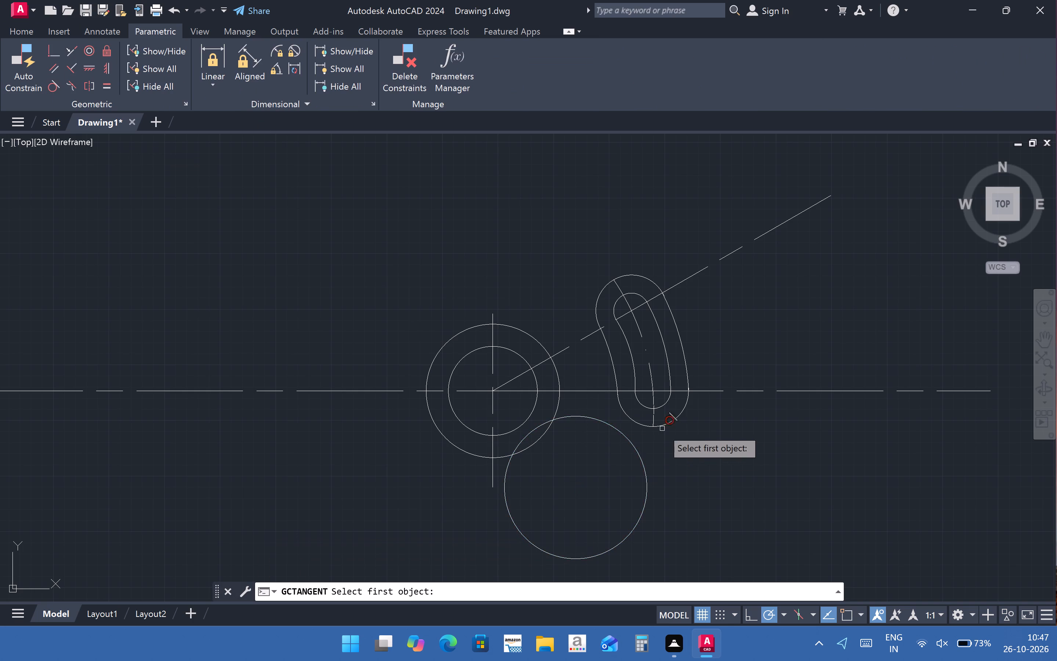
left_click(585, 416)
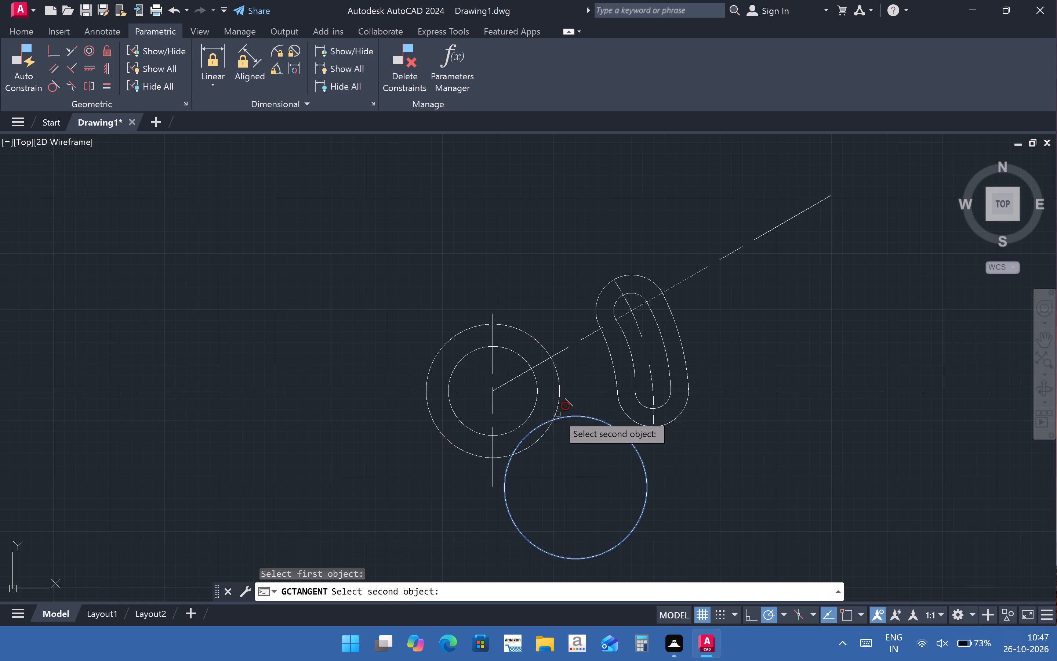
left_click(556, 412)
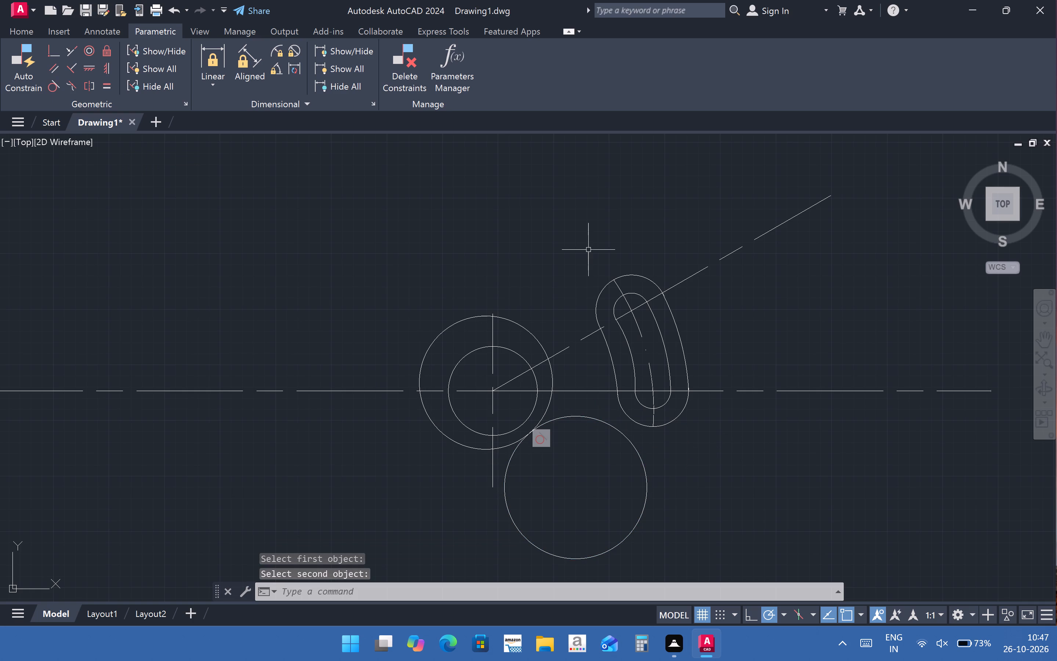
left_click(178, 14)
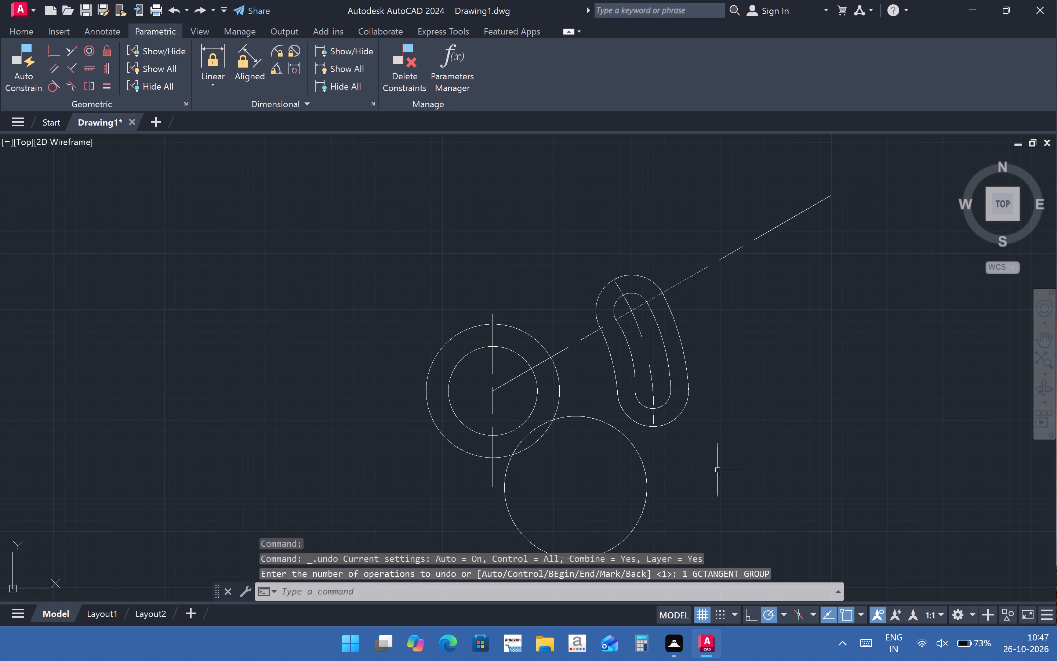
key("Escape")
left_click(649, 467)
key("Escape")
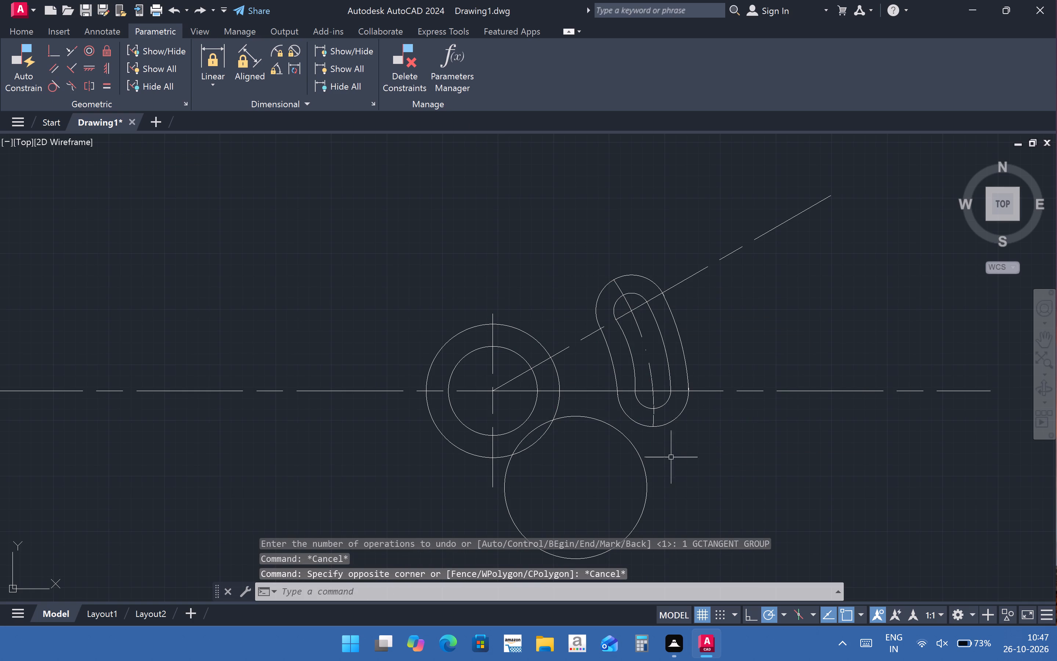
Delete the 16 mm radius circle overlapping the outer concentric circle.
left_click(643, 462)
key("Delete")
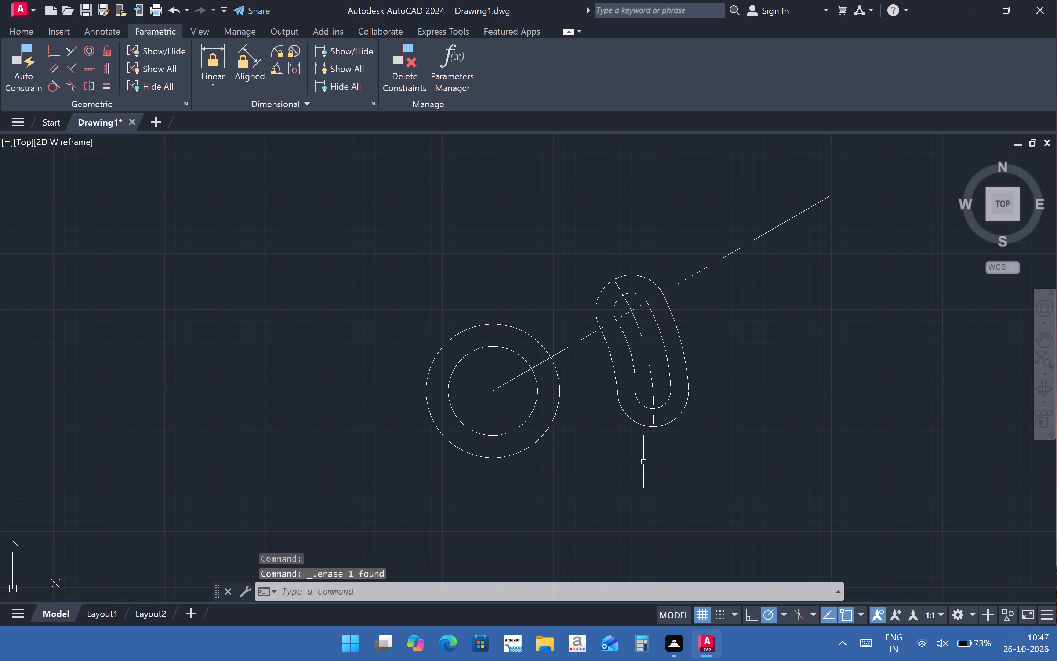
Draw a circle of radius 16 mm in the clear space below the concentric circles and the slot.
middle_click_drag(643, 462, 626, 403)
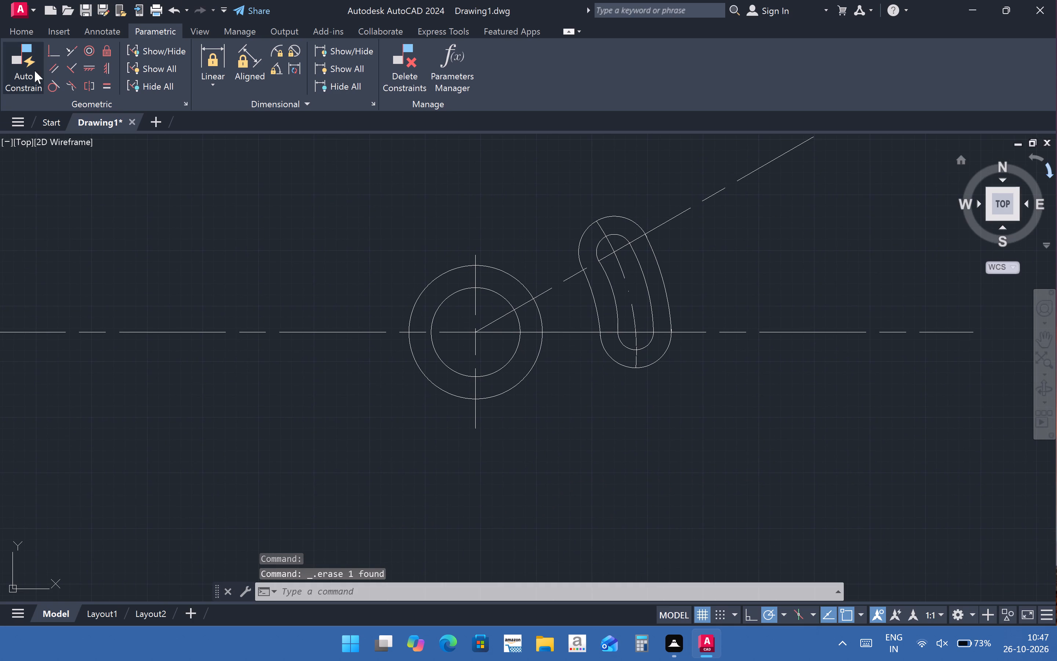
key("Escape")
left_click(110, 33)
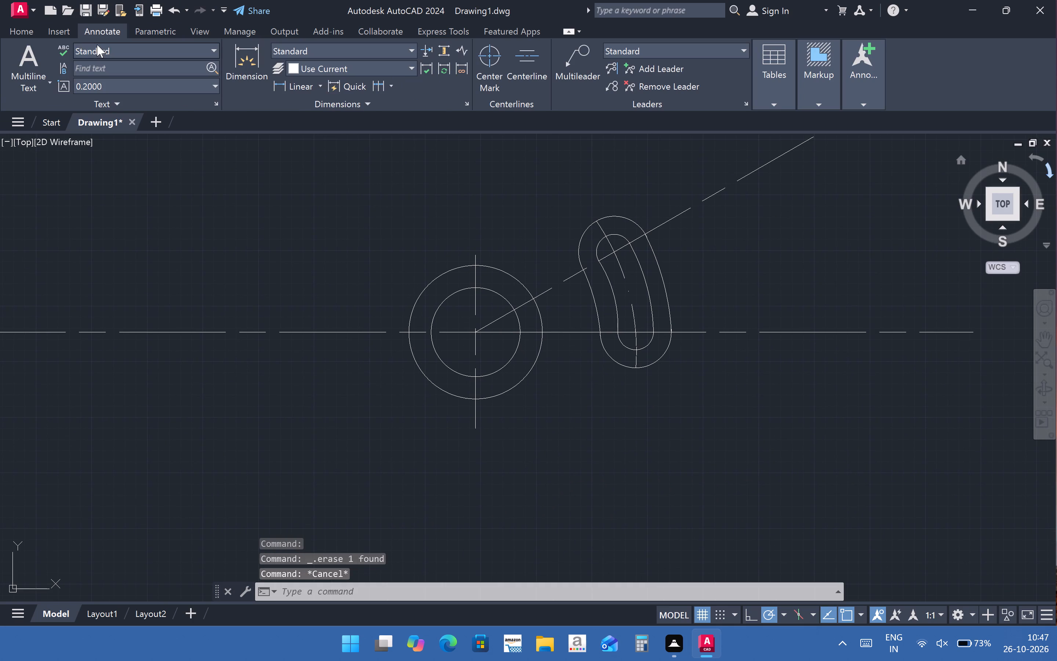
left_click(60, 32)
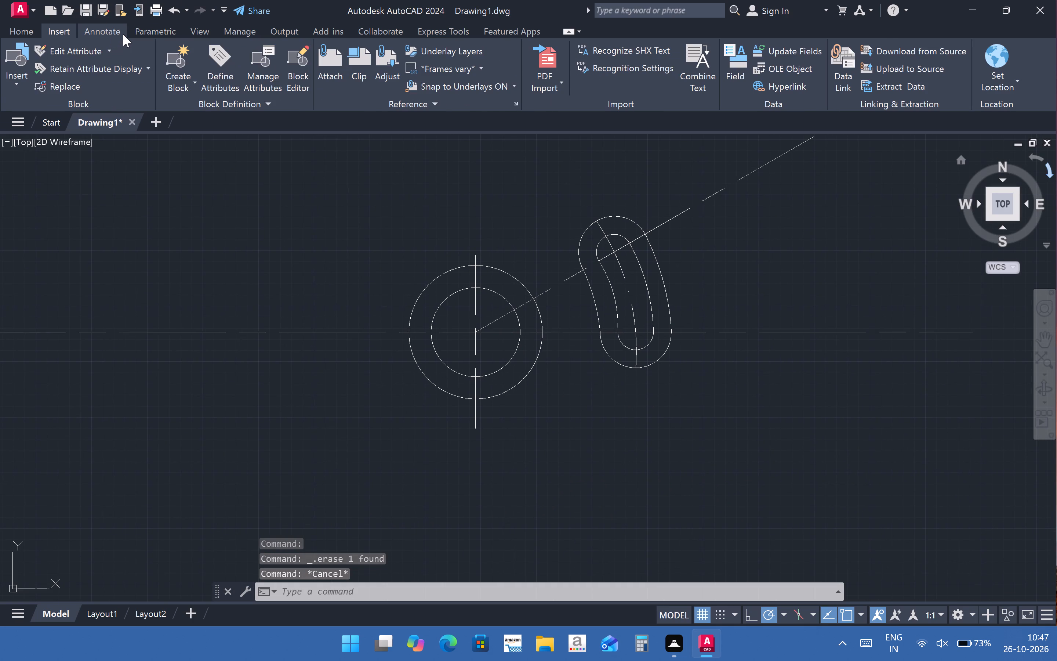
left_click(22, 33)
left_click(92, 60)
left_click(592, 484)
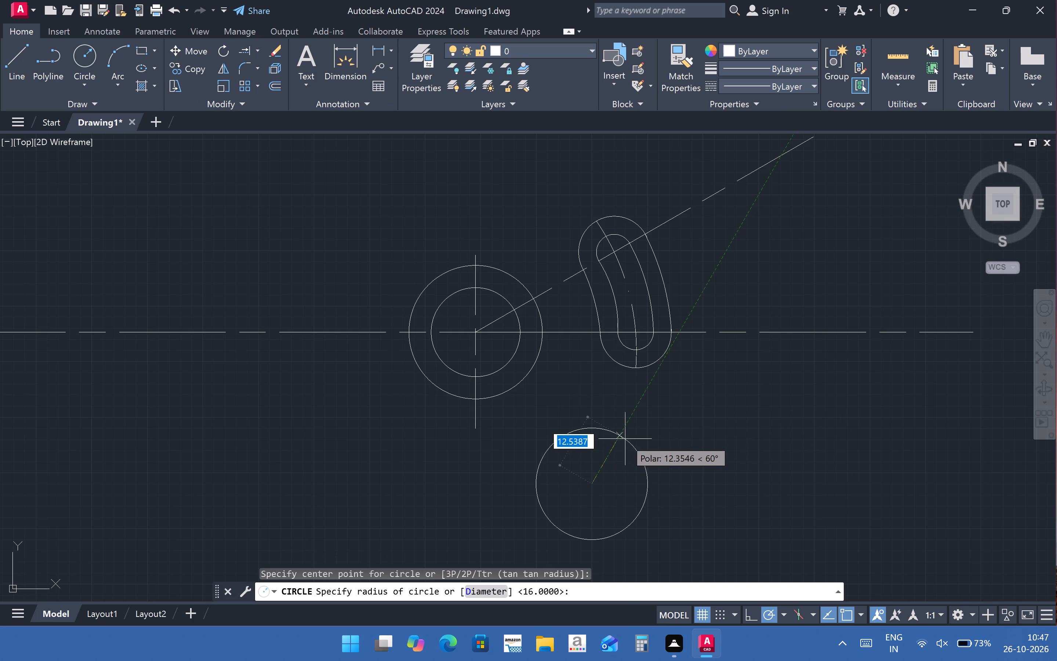
type("16")
key("Return")
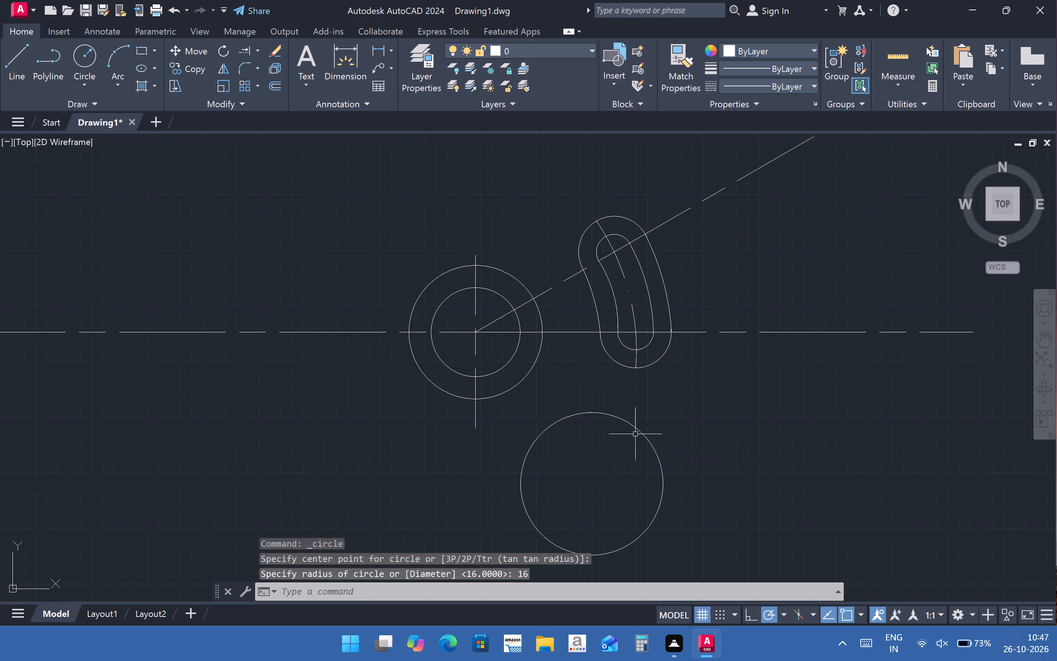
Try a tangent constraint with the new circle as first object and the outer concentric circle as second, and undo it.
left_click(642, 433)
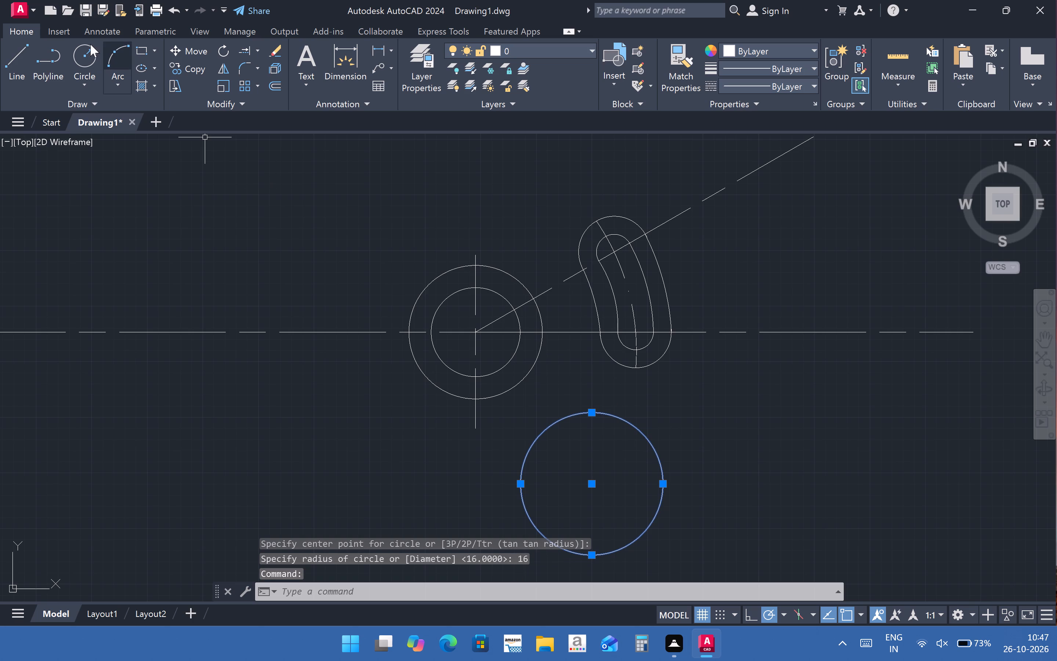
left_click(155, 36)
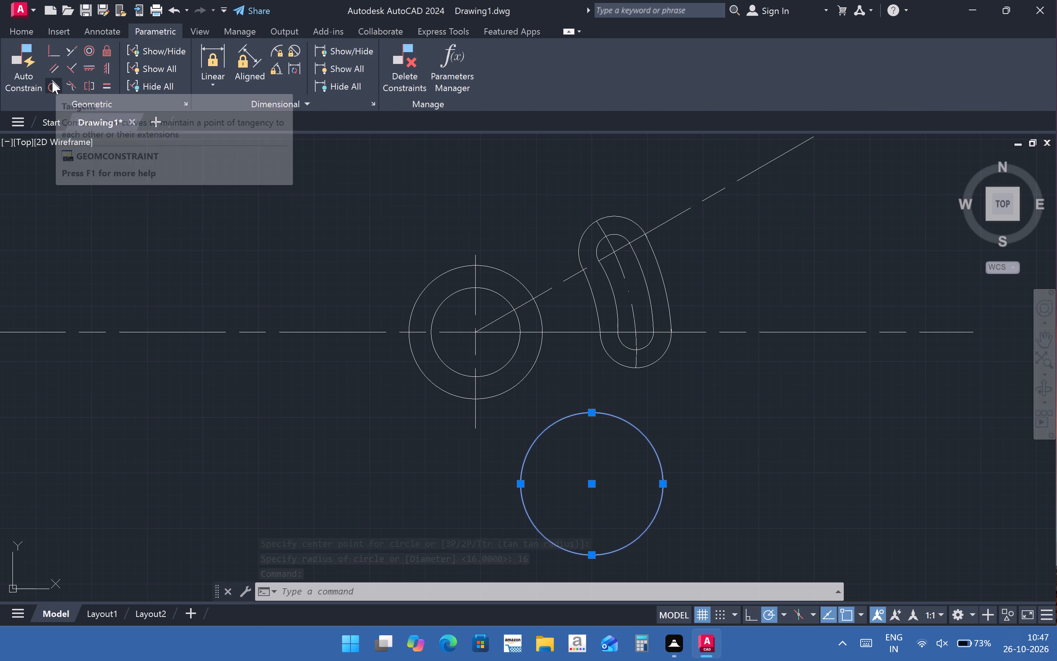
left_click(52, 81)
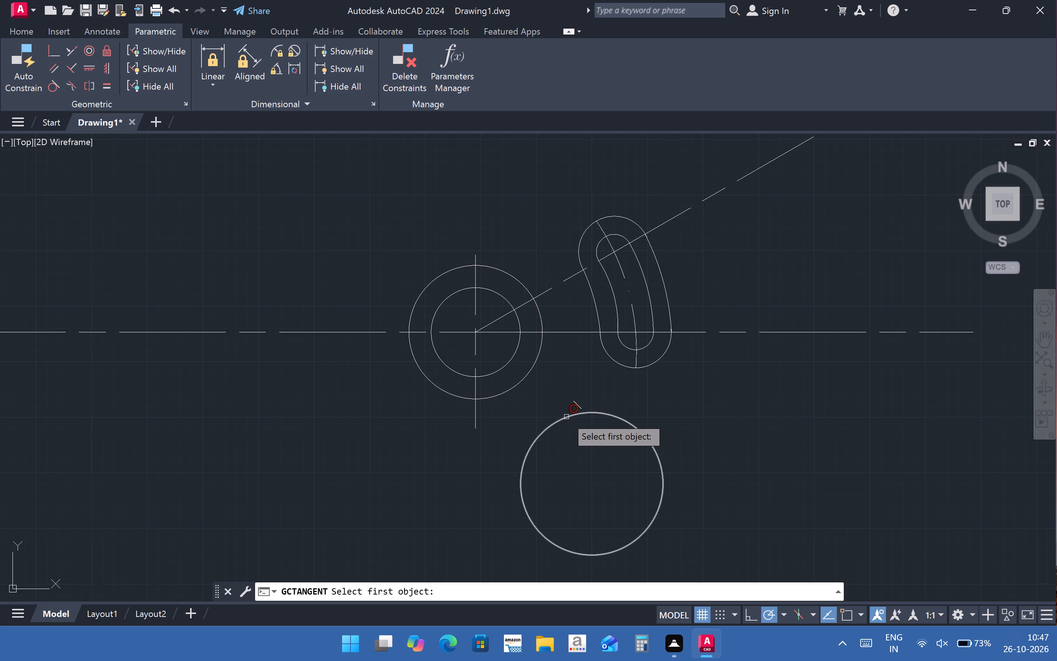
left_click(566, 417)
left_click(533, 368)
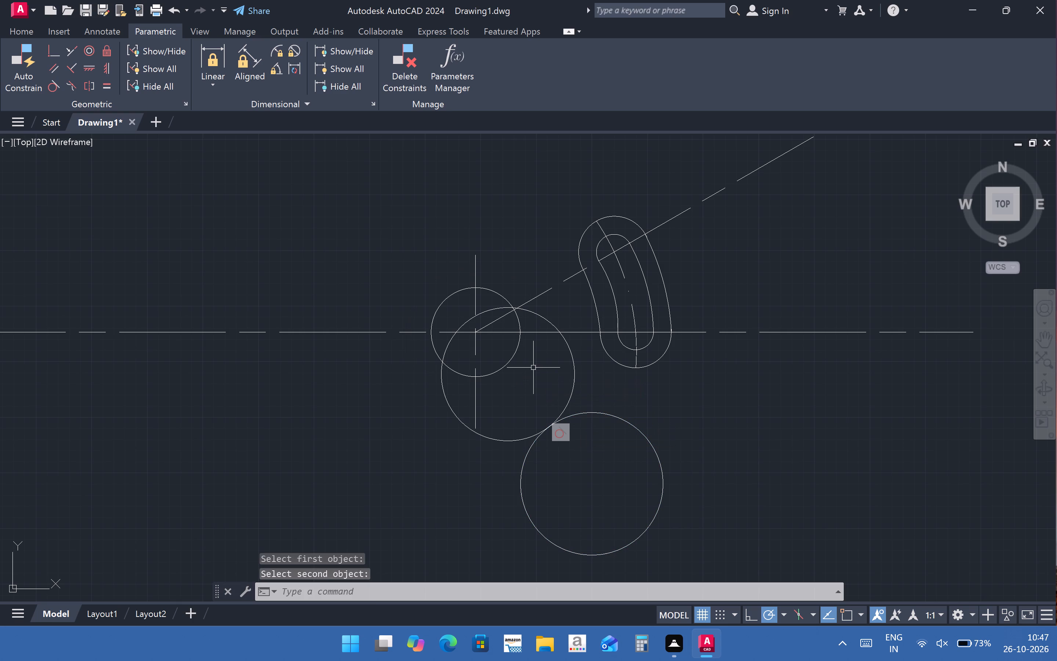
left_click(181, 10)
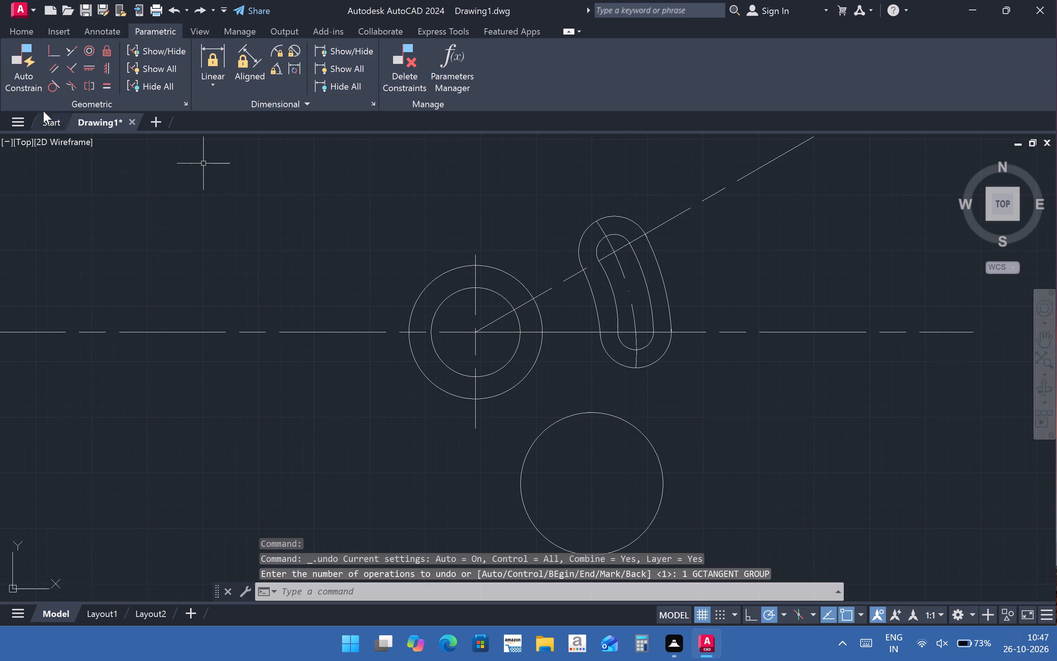
Constrain the 16 mm radius circle tangent to the outer concentric circle, using the outer concentric circle as the first object.
left_click(49, 91)
left_click(517, 385)
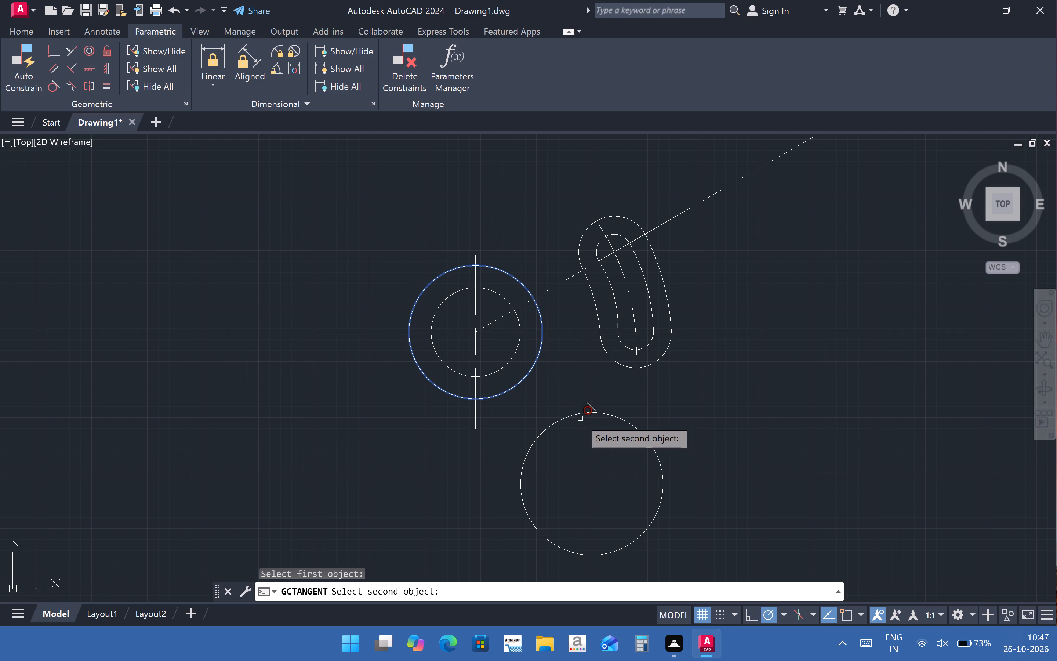
left_click(580, 413)
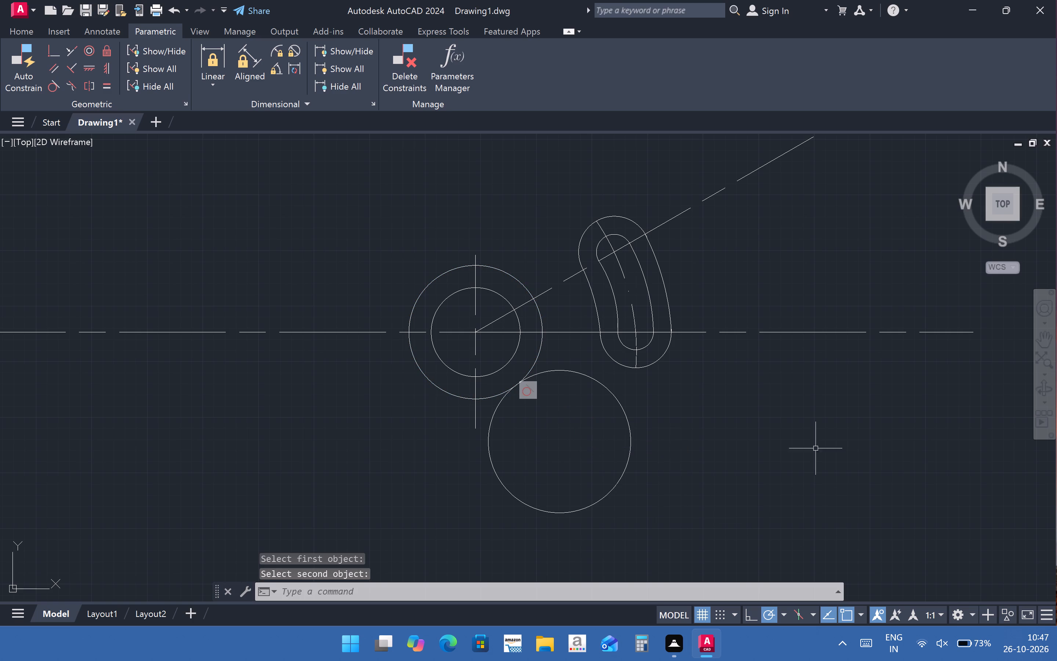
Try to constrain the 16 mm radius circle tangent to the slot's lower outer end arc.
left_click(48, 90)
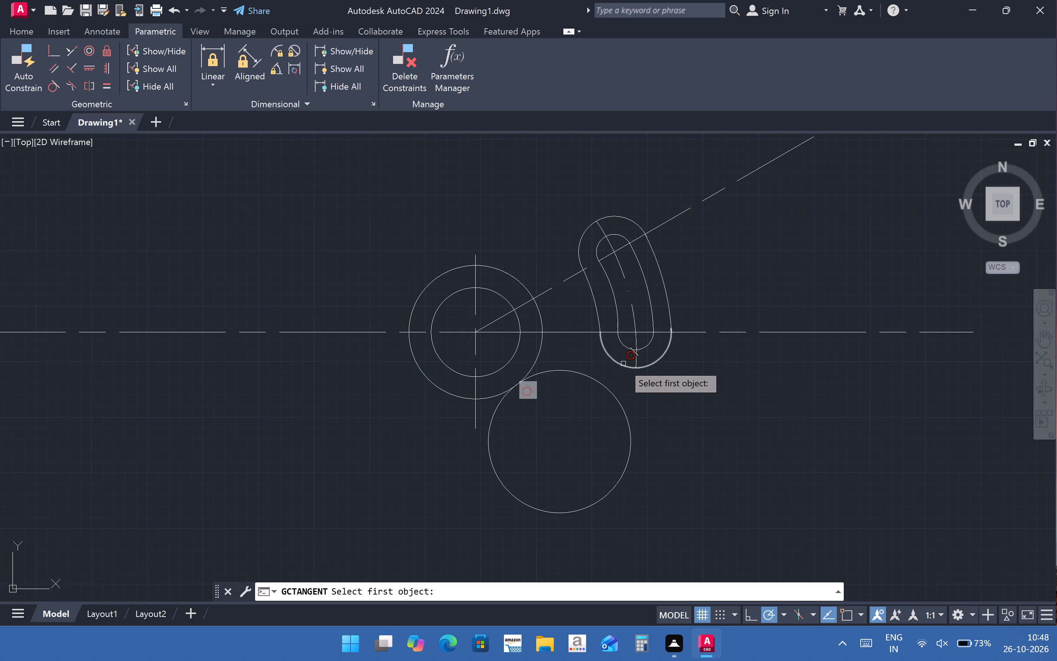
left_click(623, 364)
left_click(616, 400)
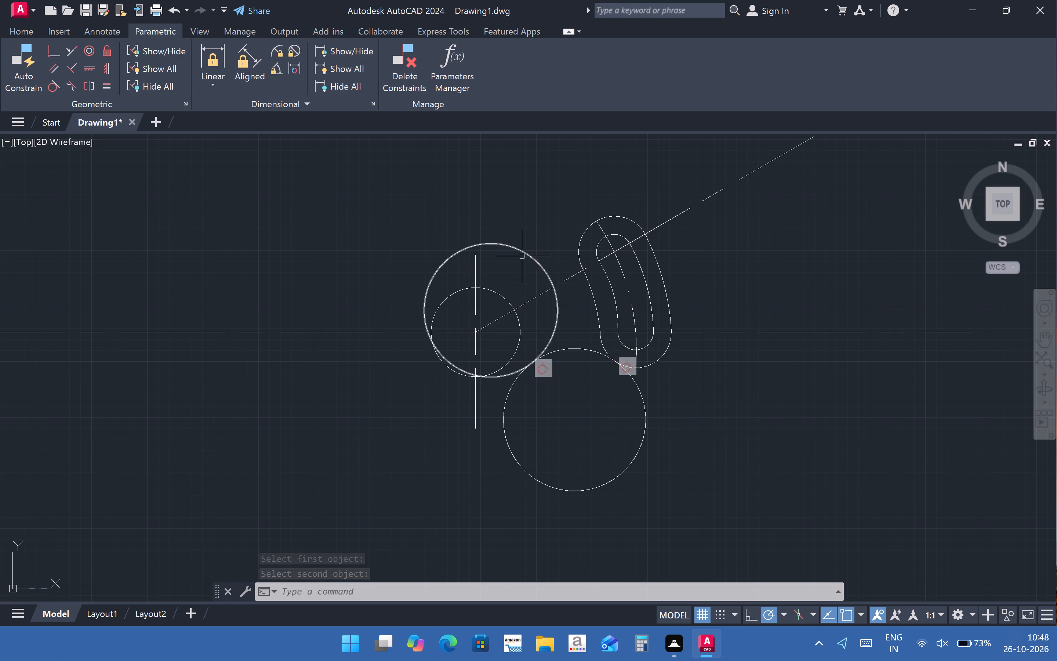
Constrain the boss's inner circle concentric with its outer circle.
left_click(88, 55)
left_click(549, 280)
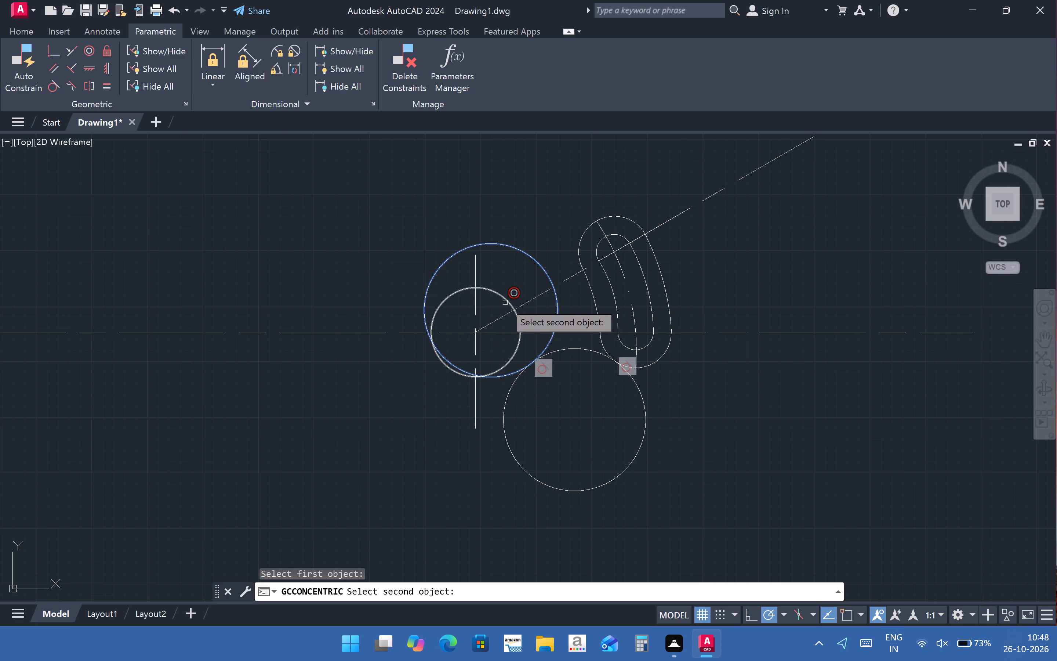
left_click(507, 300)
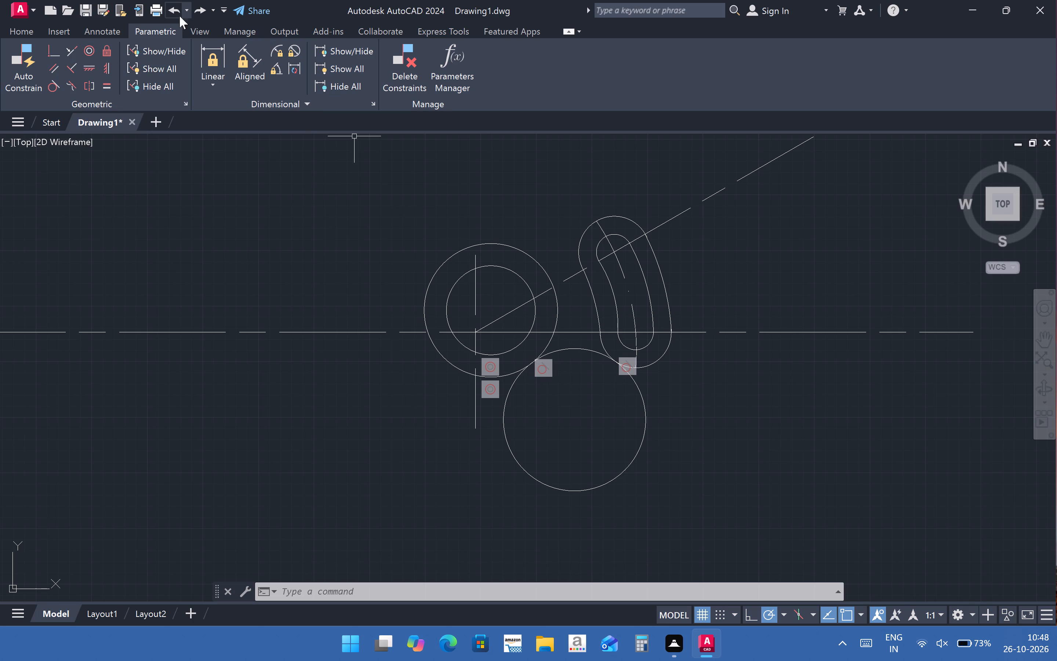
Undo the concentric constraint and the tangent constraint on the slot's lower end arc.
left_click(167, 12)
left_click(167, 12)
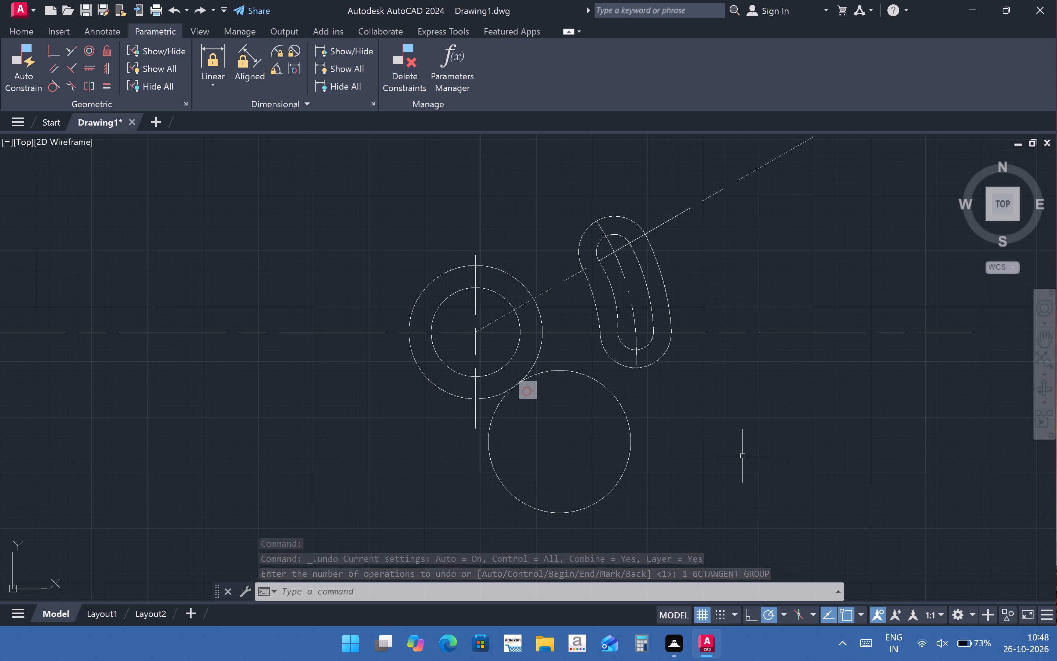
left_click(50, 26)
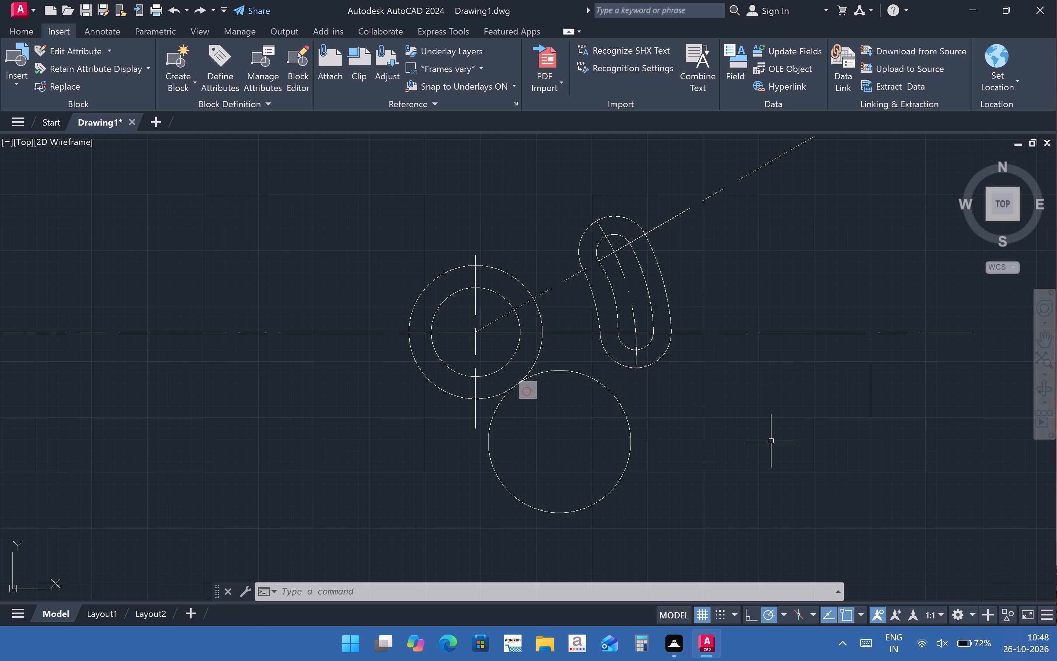
Delete the 16 mm radius circle that is tangent to the boss's outer circle.
key("Escape")
left_click(630, 421)
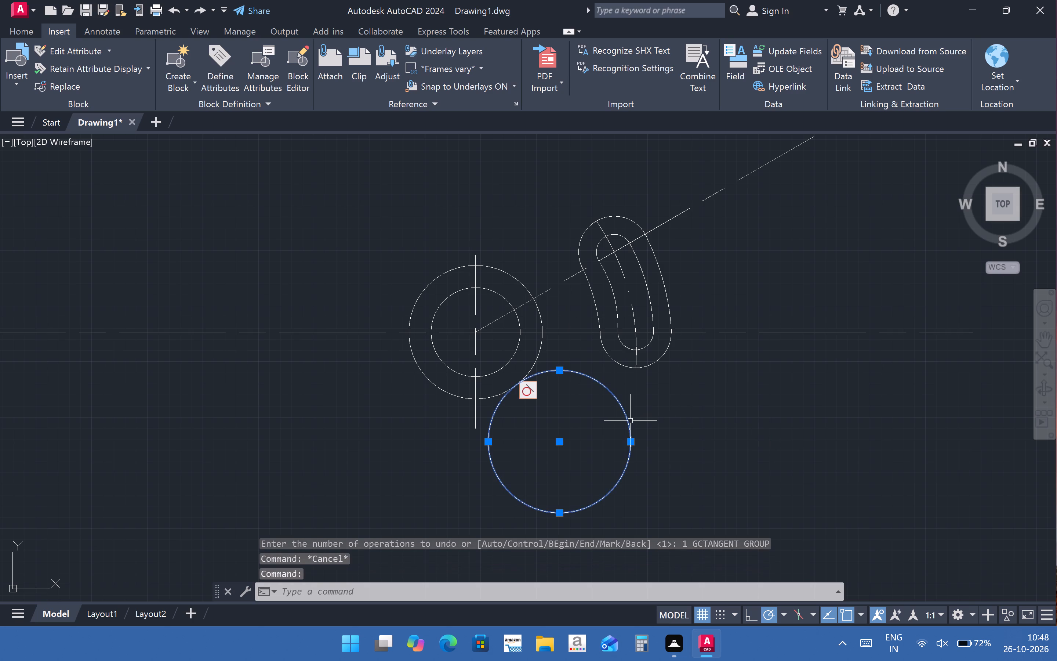
key("Delete")
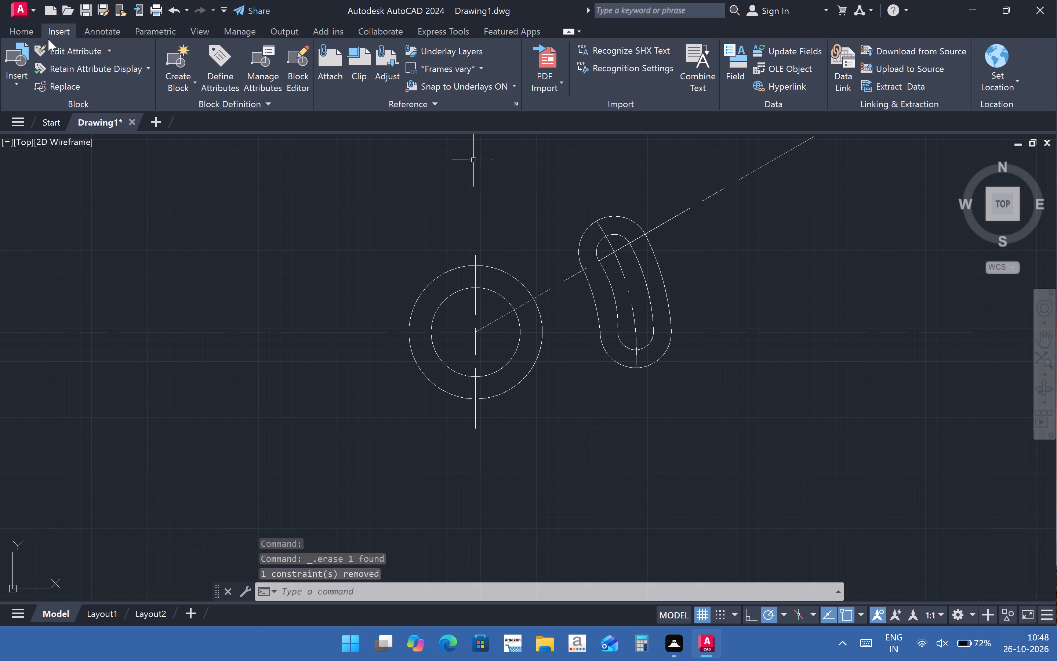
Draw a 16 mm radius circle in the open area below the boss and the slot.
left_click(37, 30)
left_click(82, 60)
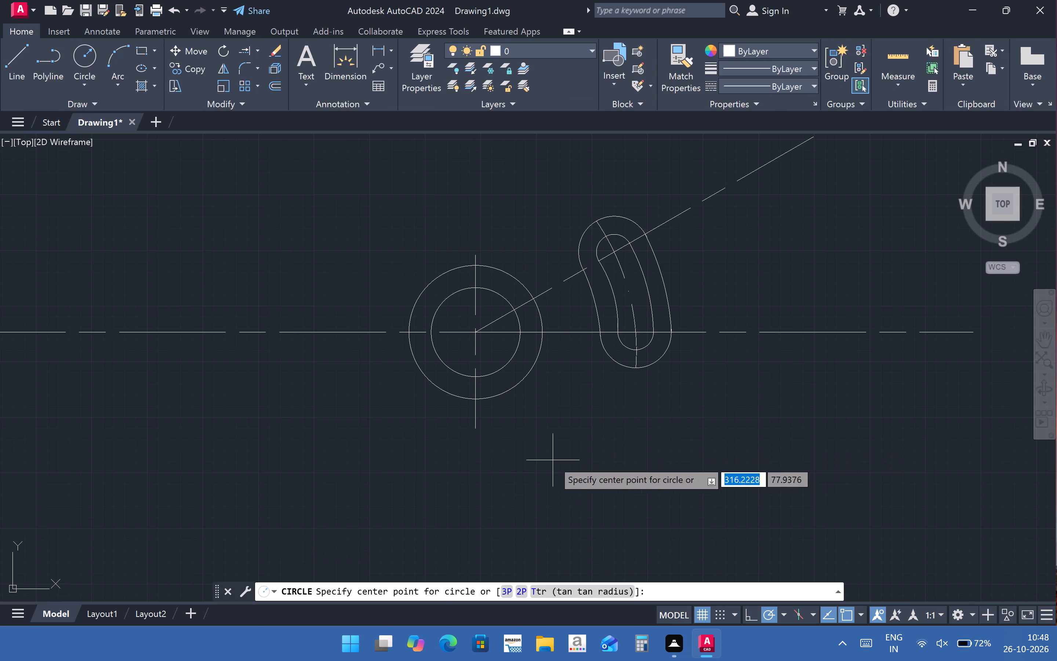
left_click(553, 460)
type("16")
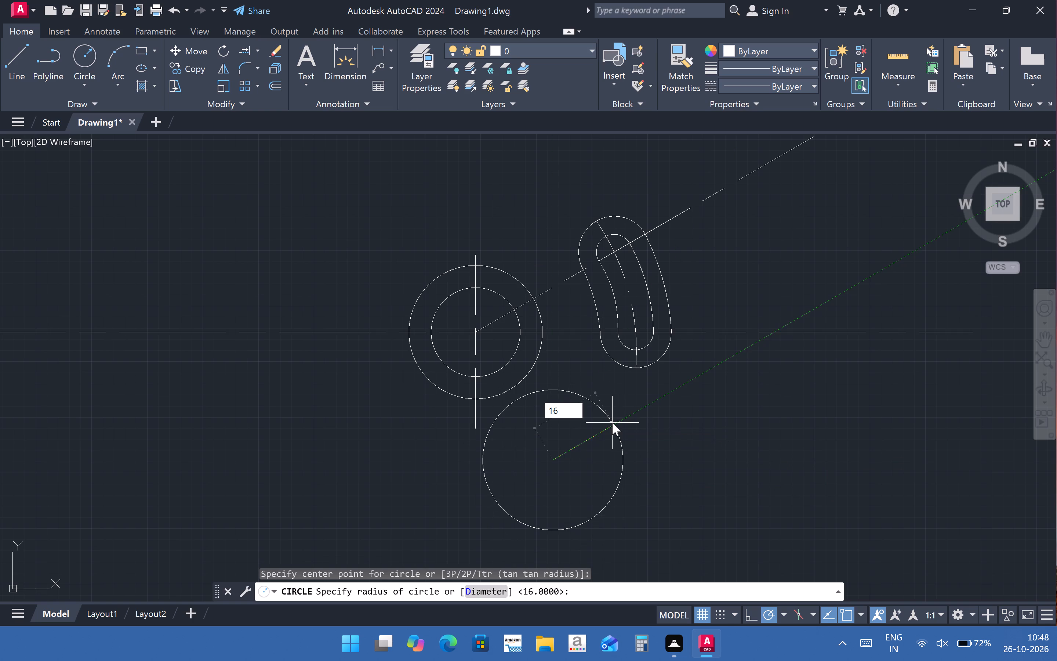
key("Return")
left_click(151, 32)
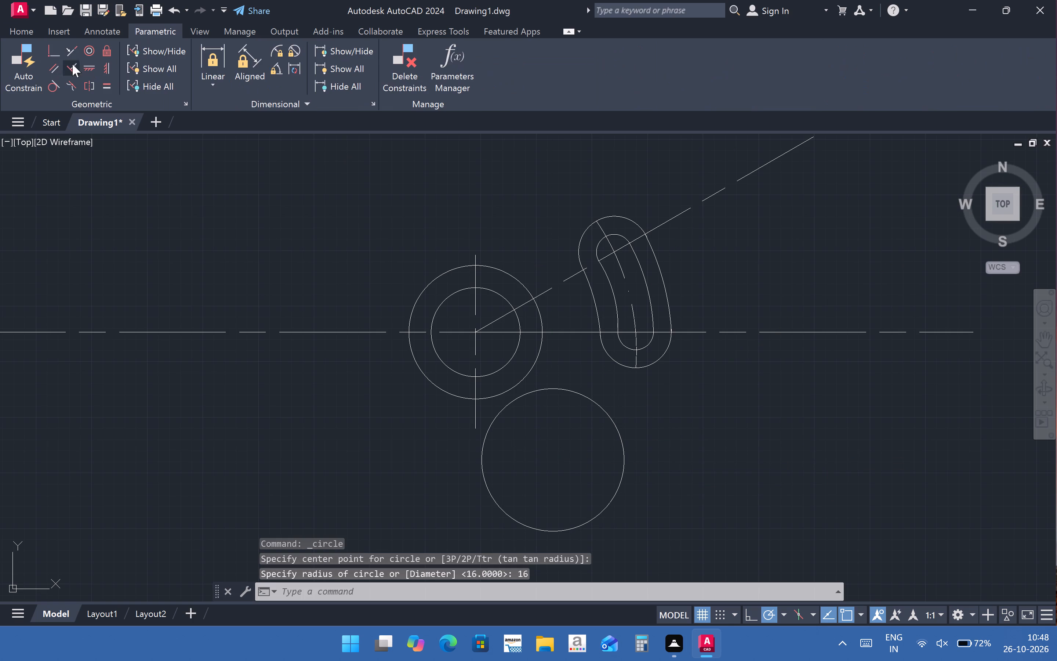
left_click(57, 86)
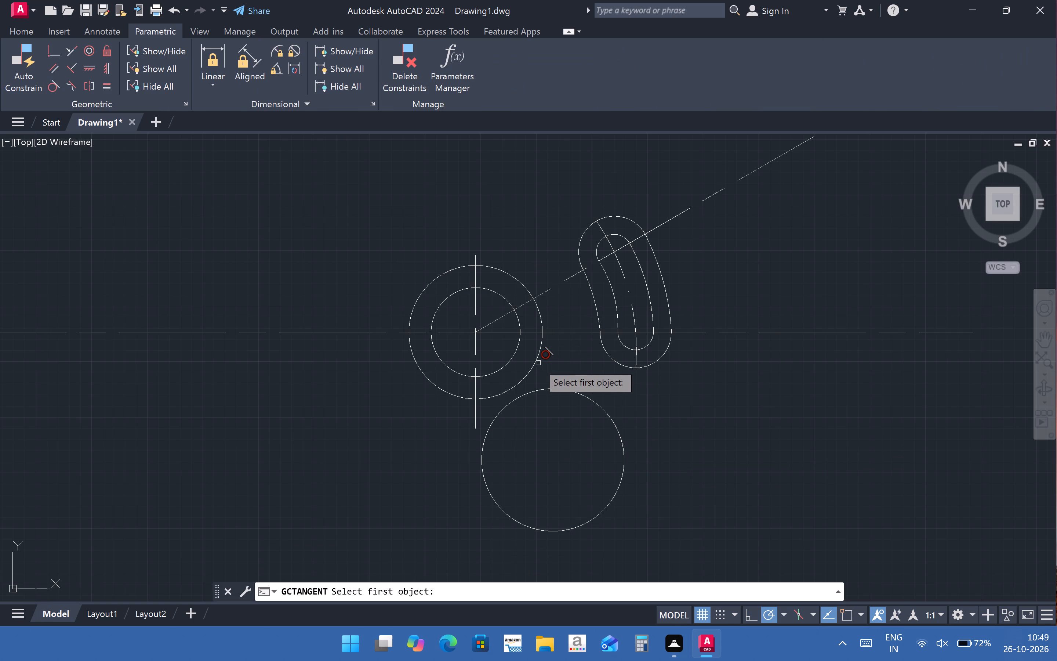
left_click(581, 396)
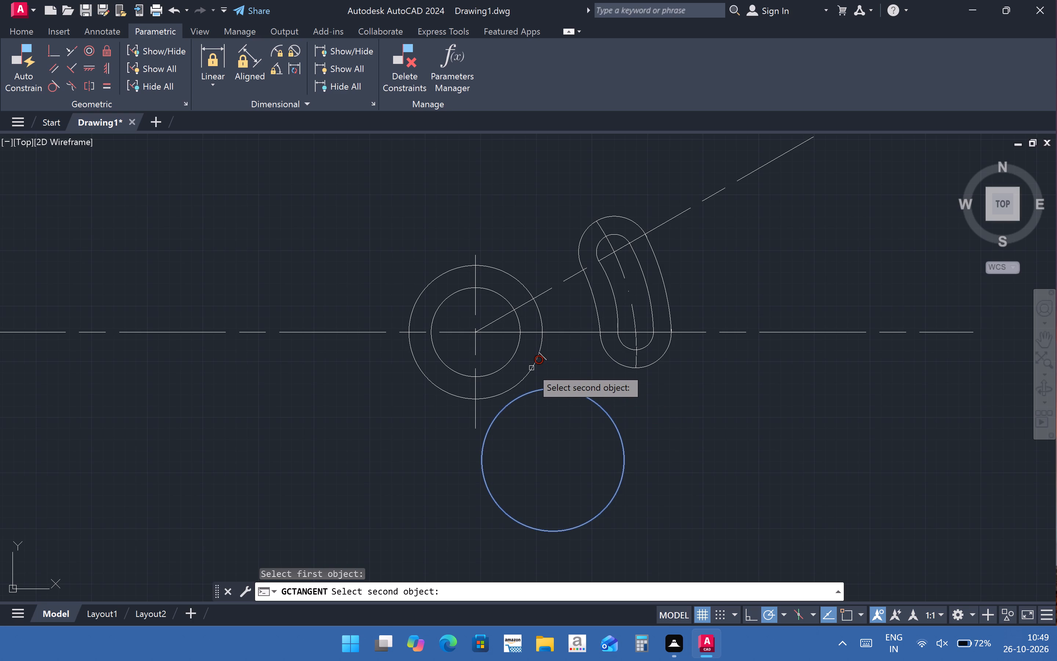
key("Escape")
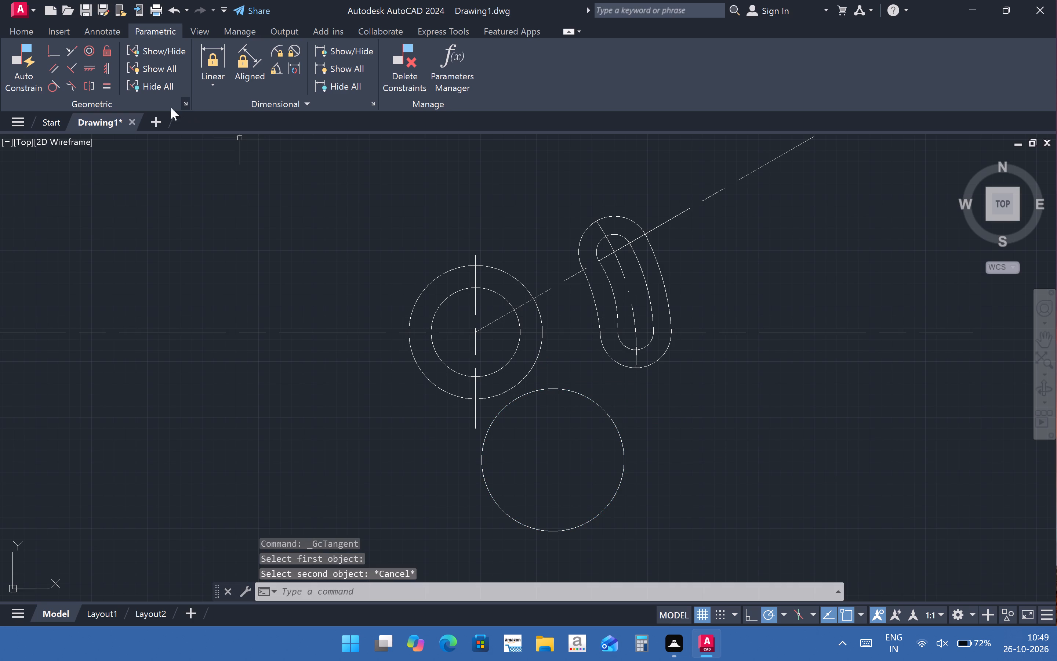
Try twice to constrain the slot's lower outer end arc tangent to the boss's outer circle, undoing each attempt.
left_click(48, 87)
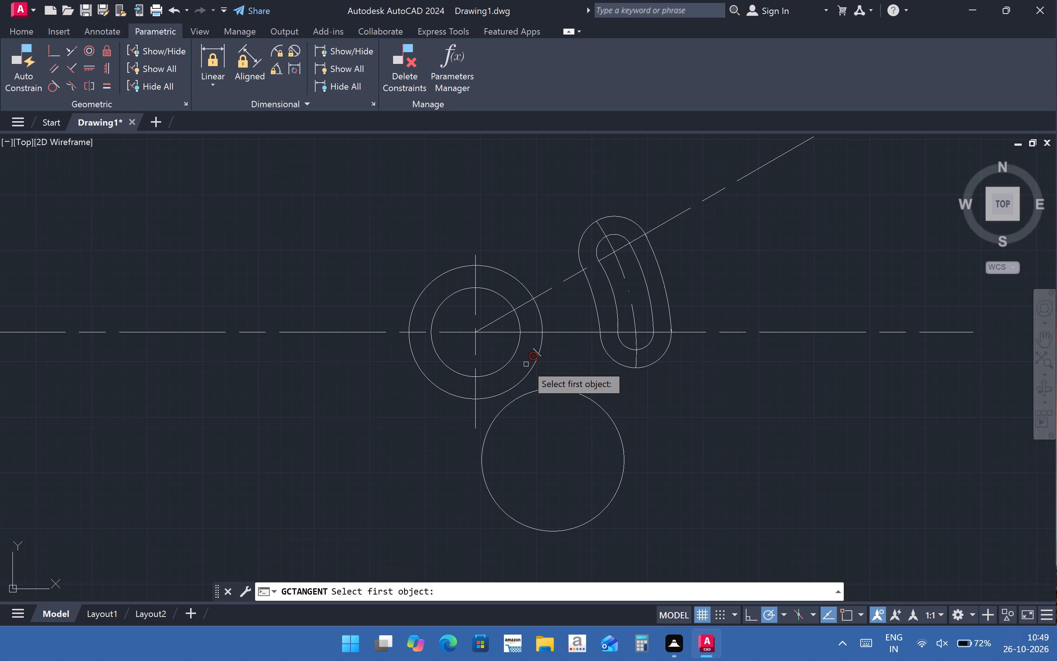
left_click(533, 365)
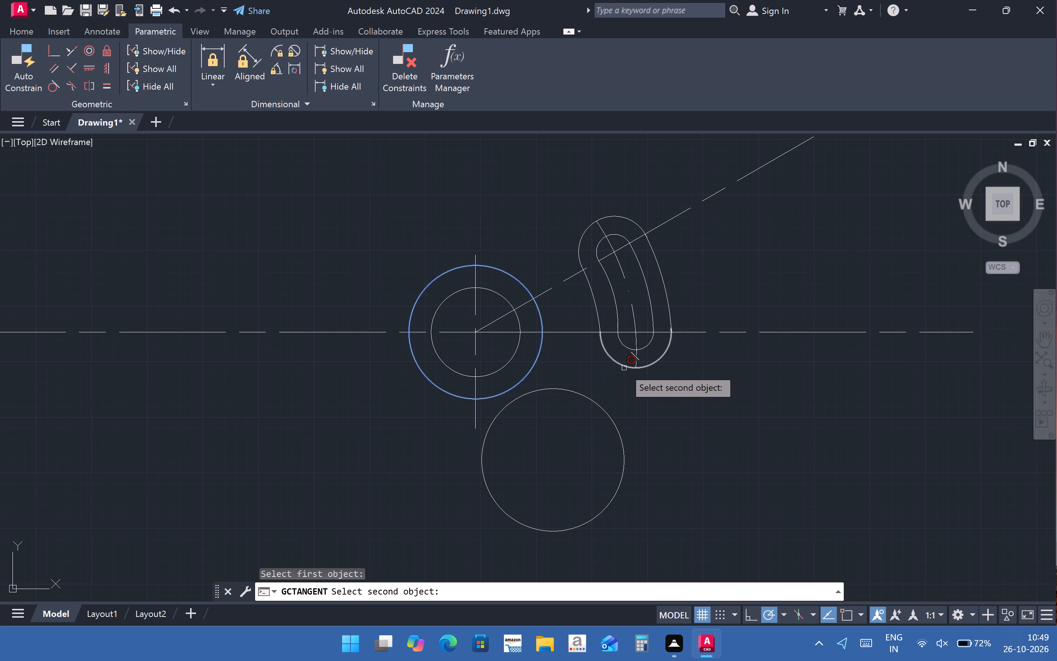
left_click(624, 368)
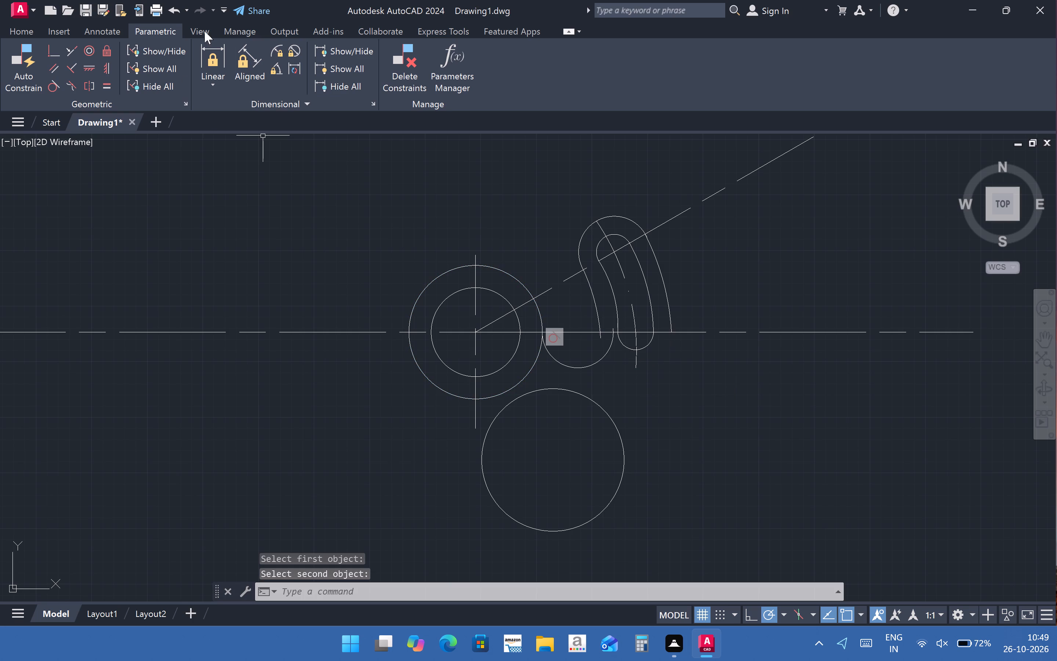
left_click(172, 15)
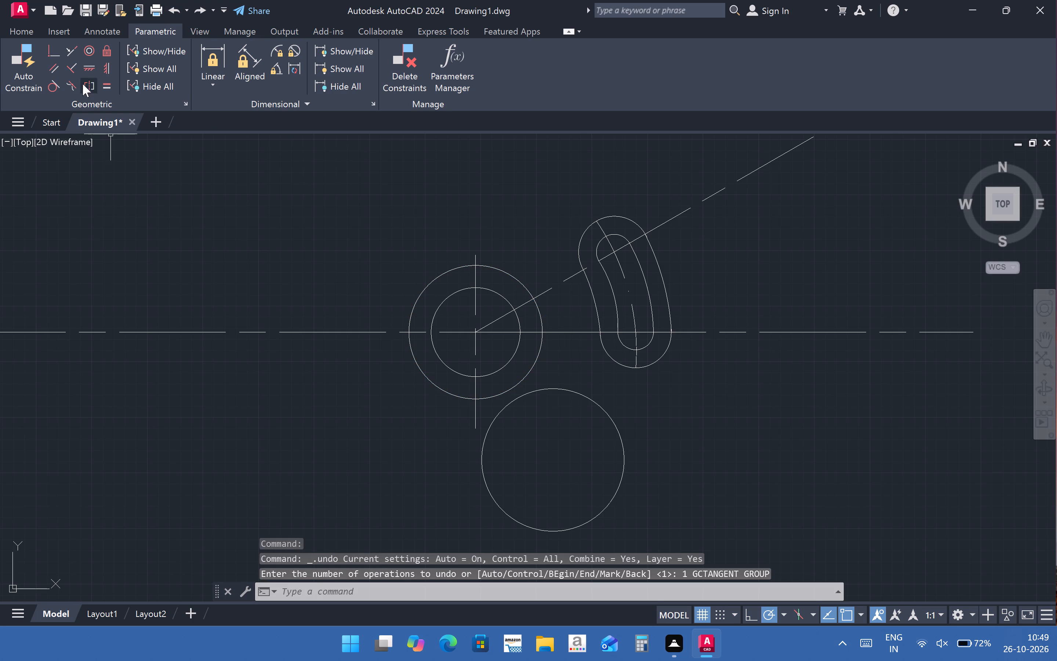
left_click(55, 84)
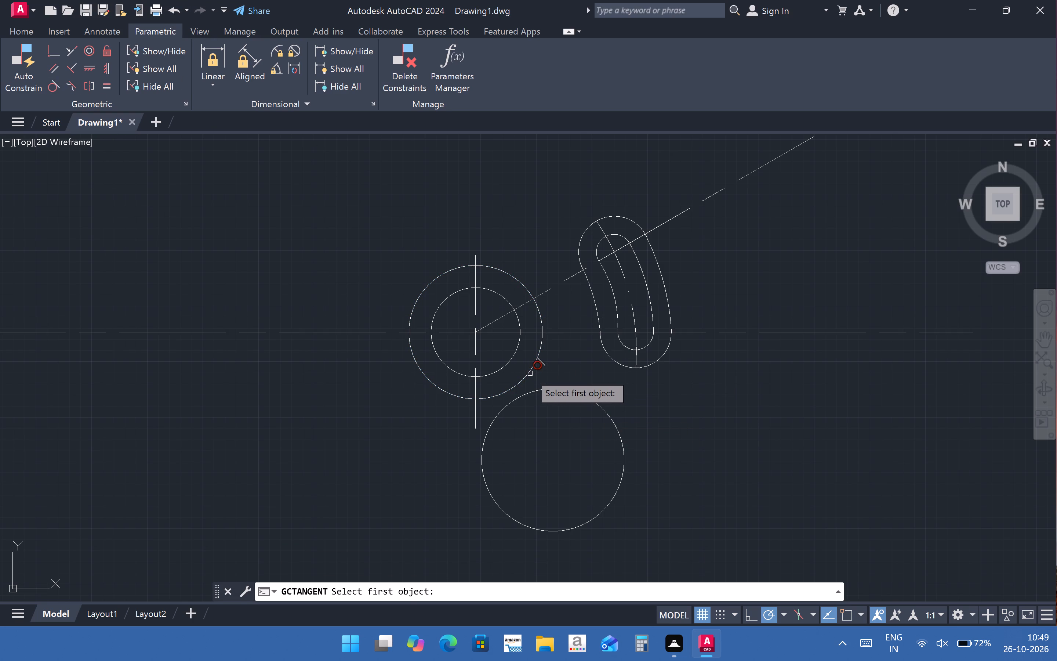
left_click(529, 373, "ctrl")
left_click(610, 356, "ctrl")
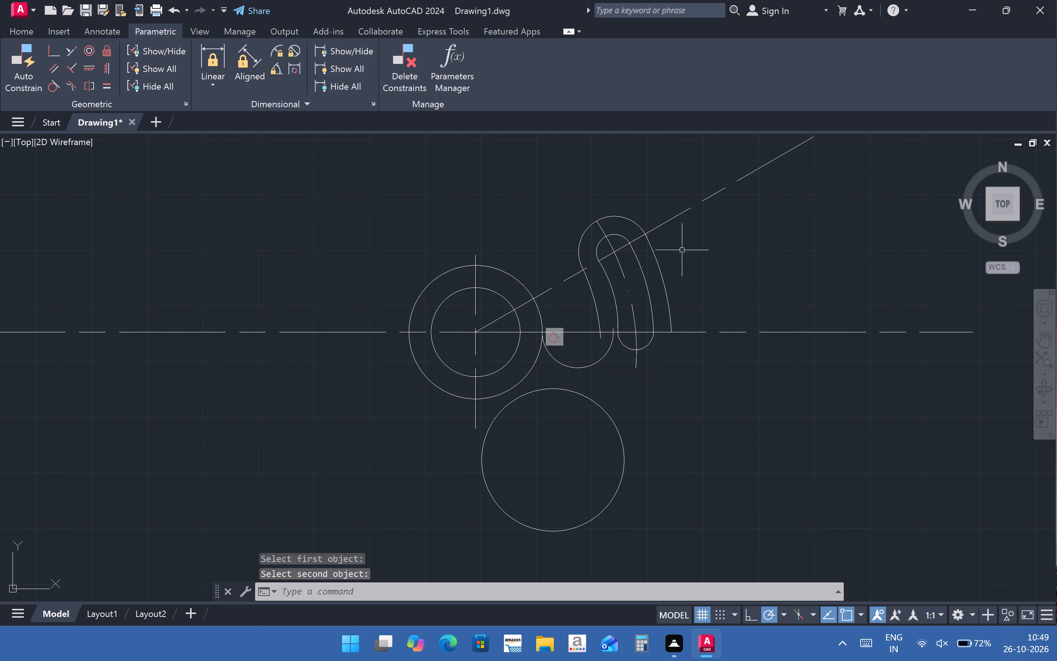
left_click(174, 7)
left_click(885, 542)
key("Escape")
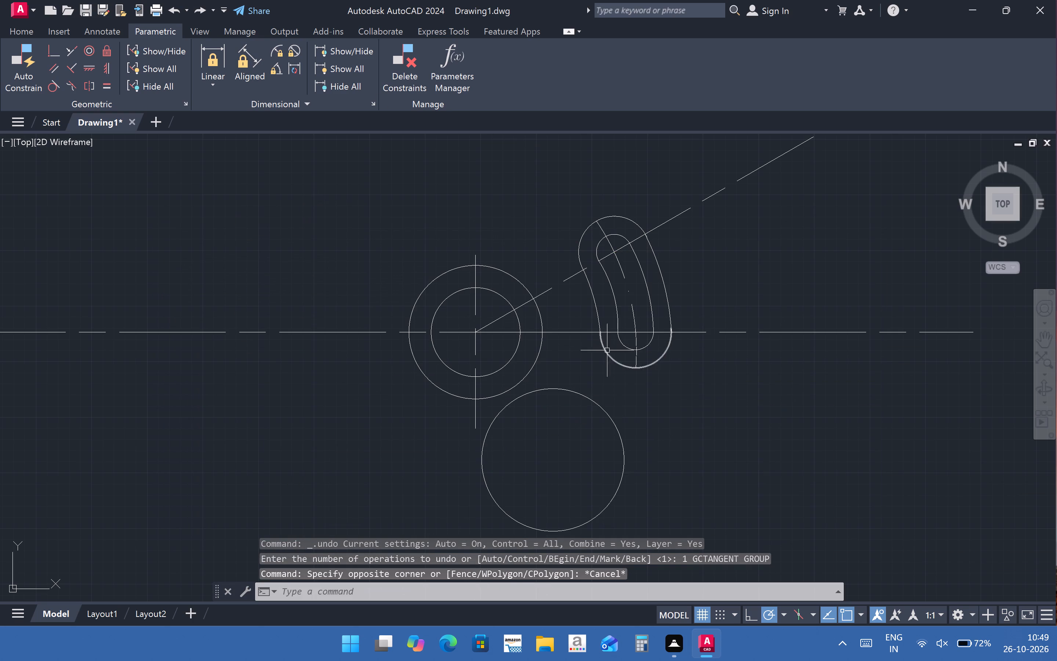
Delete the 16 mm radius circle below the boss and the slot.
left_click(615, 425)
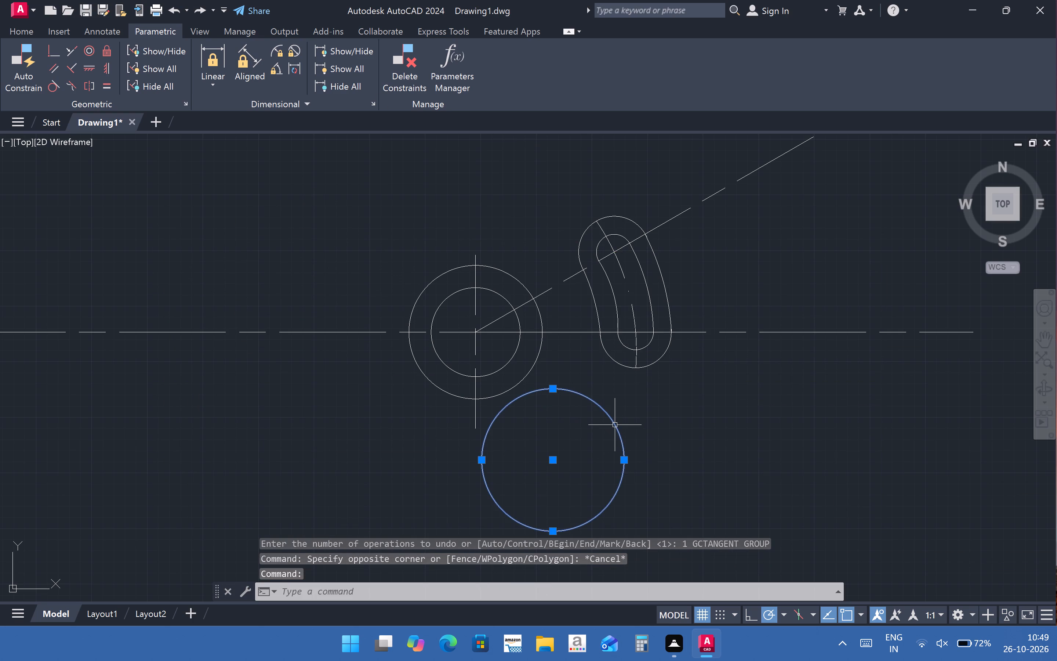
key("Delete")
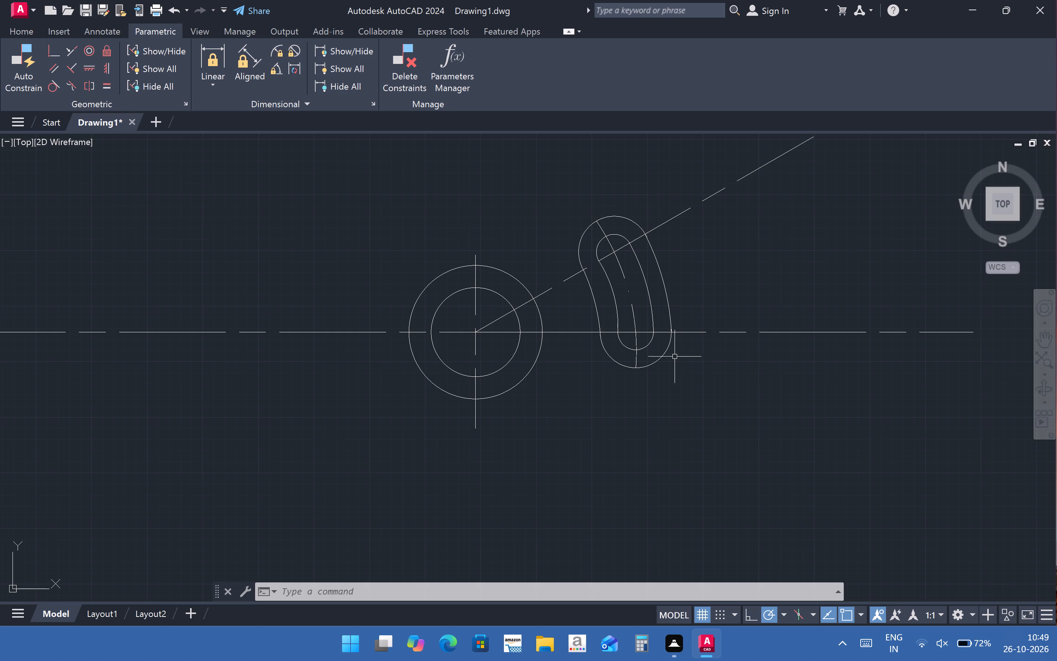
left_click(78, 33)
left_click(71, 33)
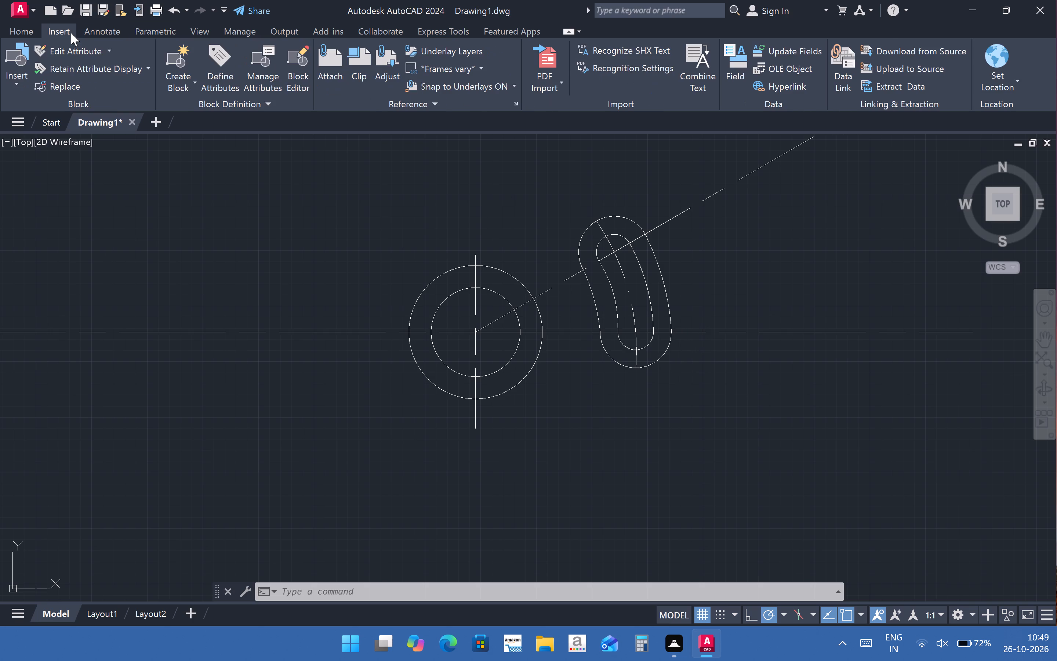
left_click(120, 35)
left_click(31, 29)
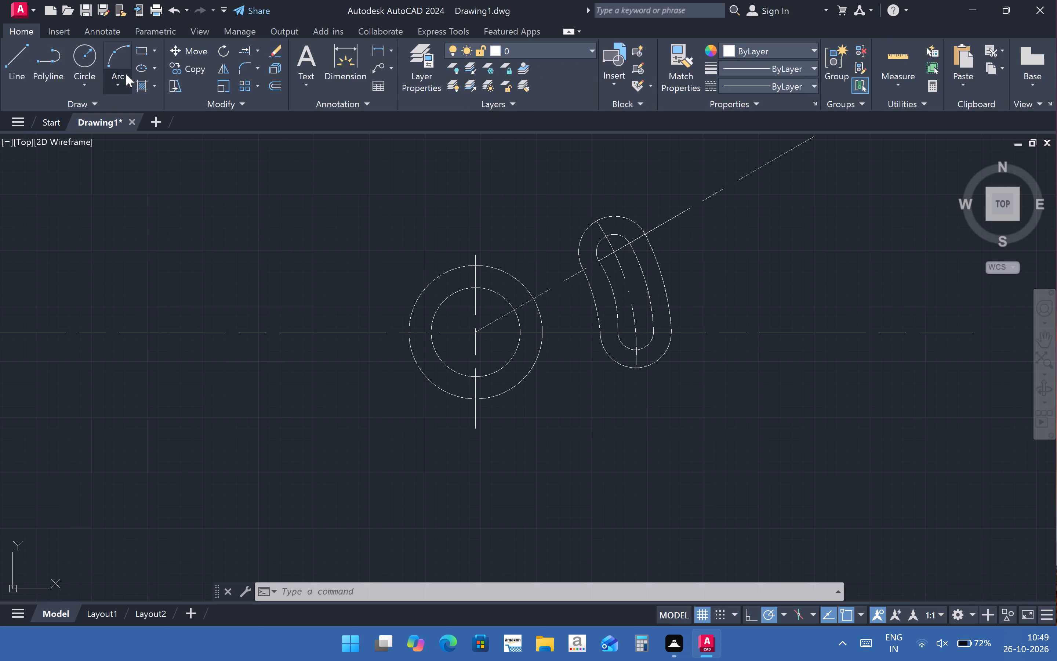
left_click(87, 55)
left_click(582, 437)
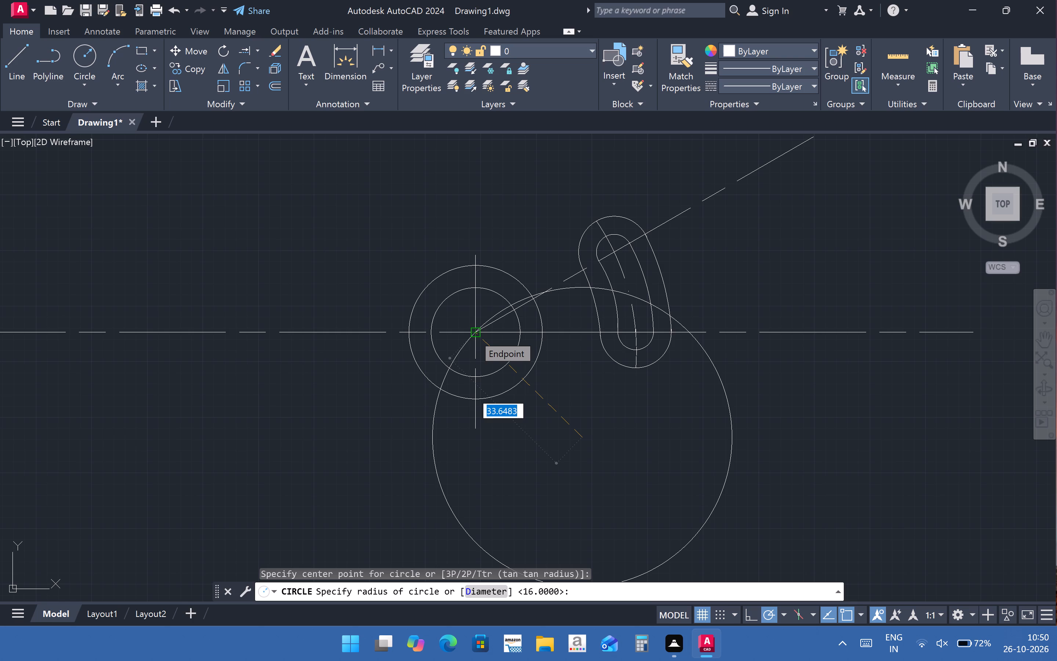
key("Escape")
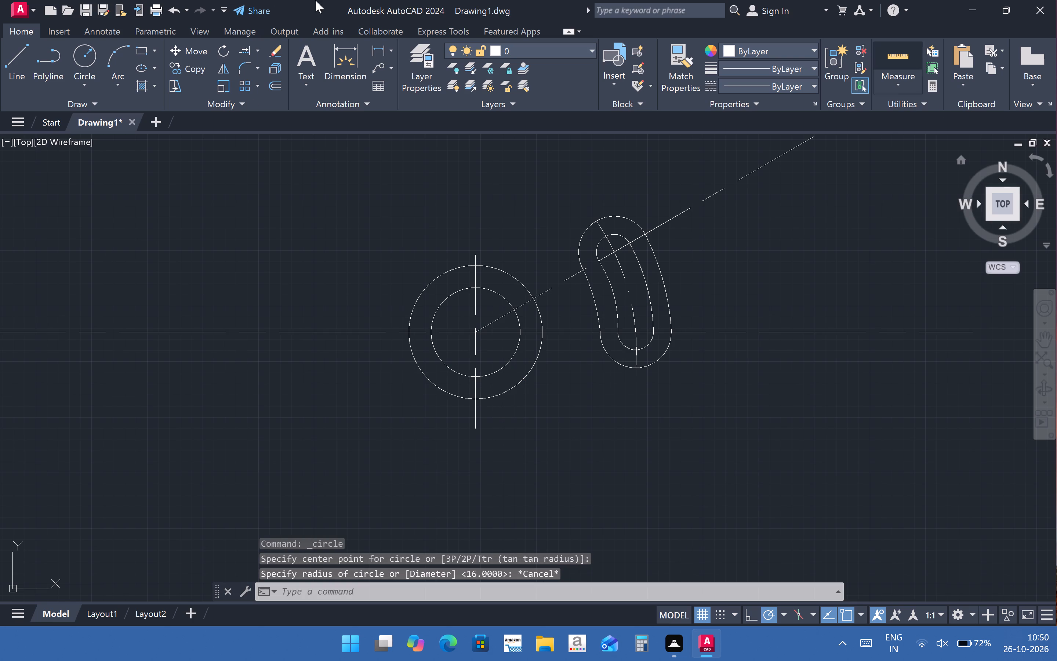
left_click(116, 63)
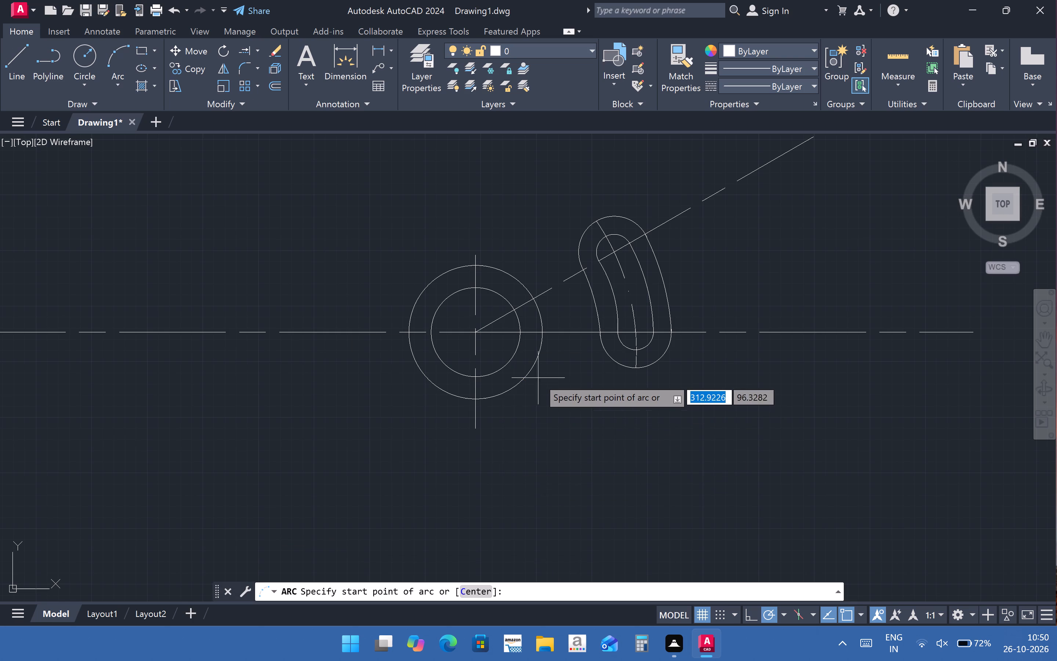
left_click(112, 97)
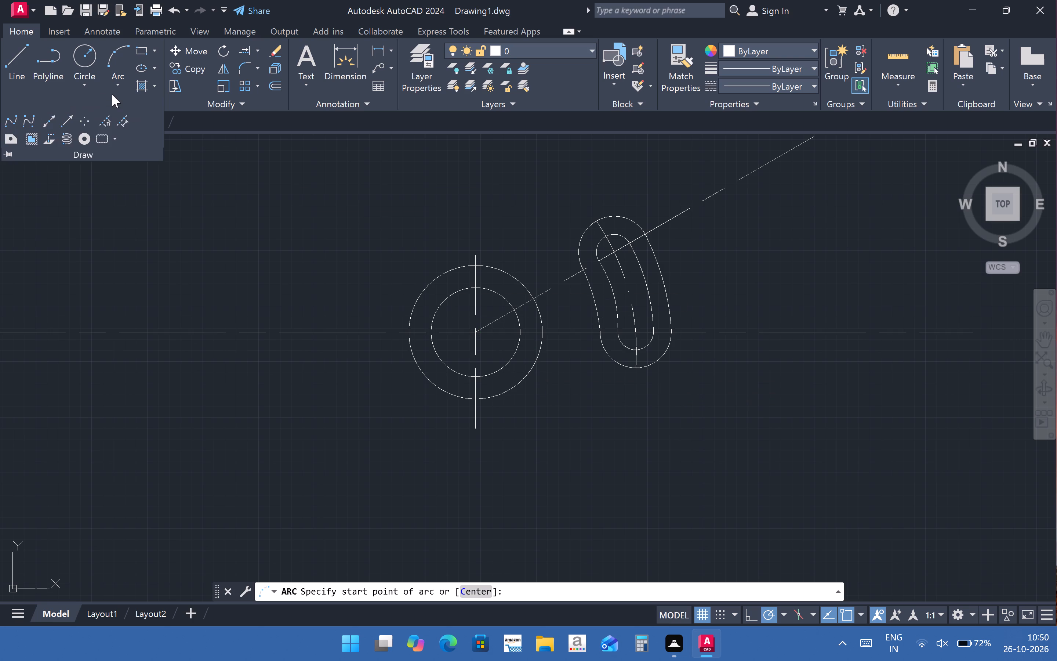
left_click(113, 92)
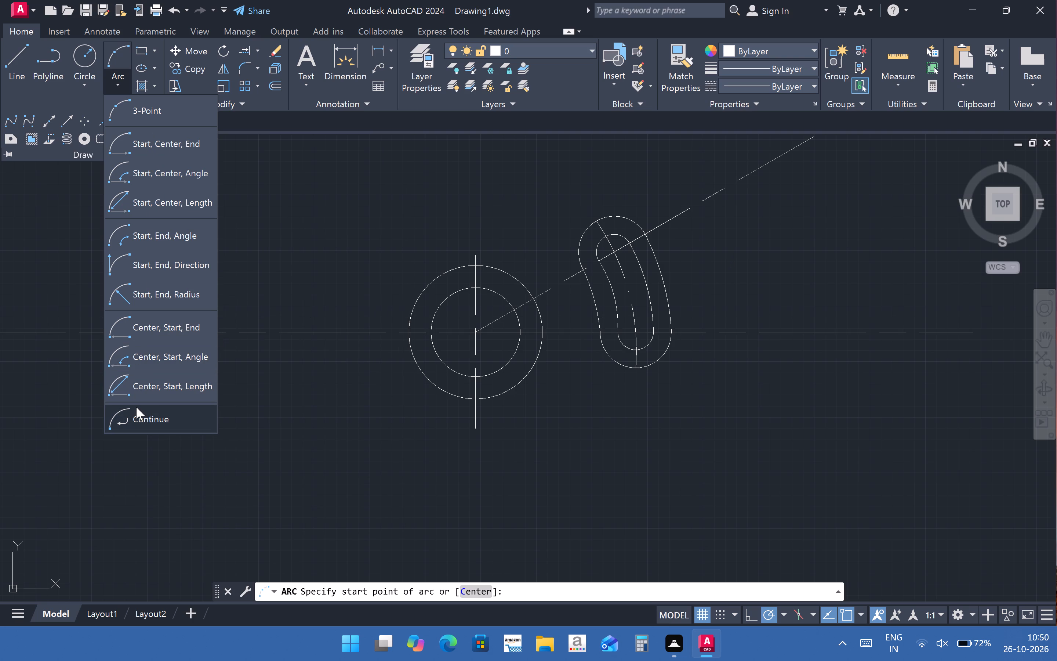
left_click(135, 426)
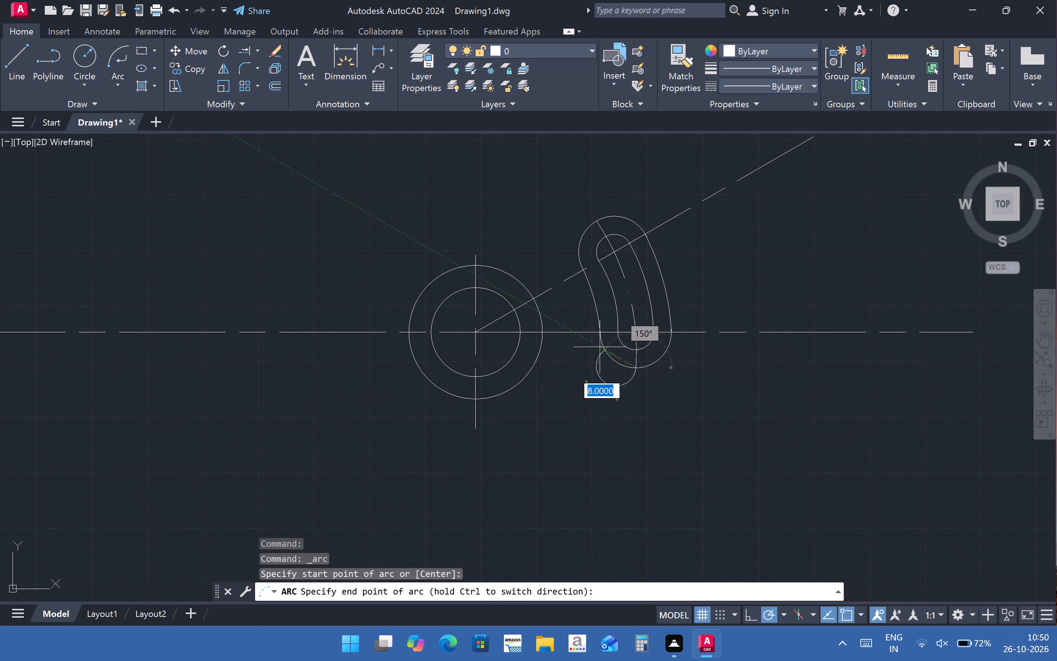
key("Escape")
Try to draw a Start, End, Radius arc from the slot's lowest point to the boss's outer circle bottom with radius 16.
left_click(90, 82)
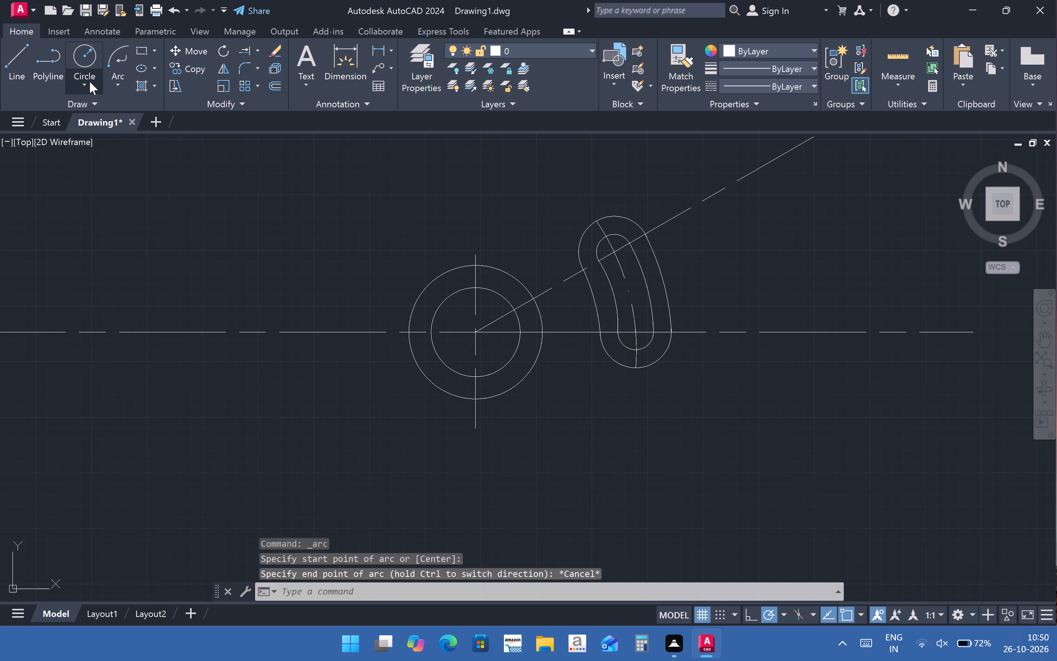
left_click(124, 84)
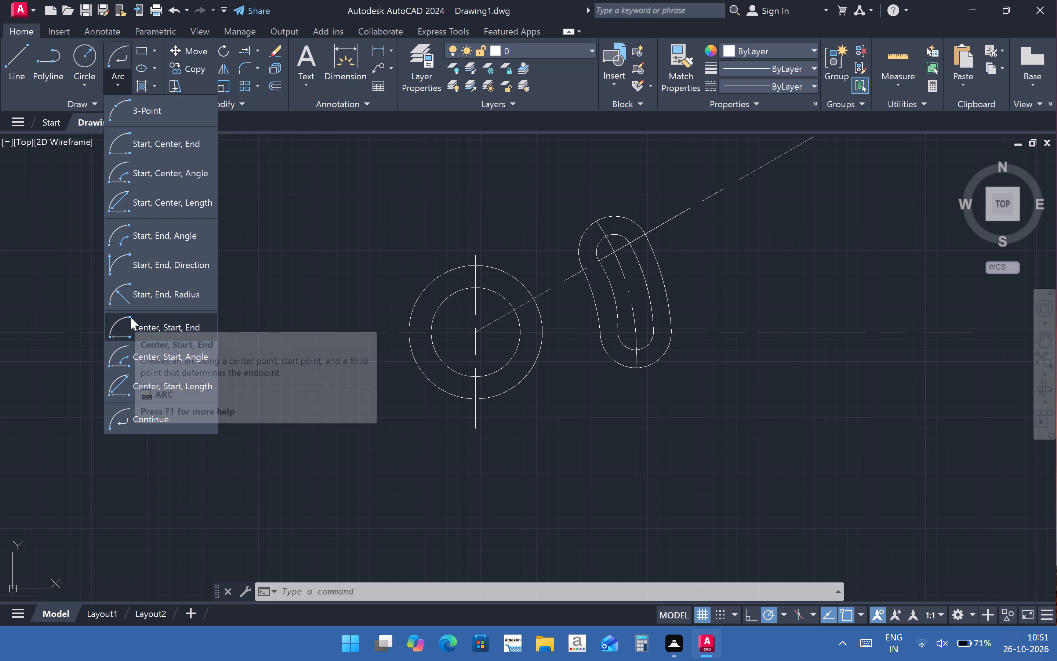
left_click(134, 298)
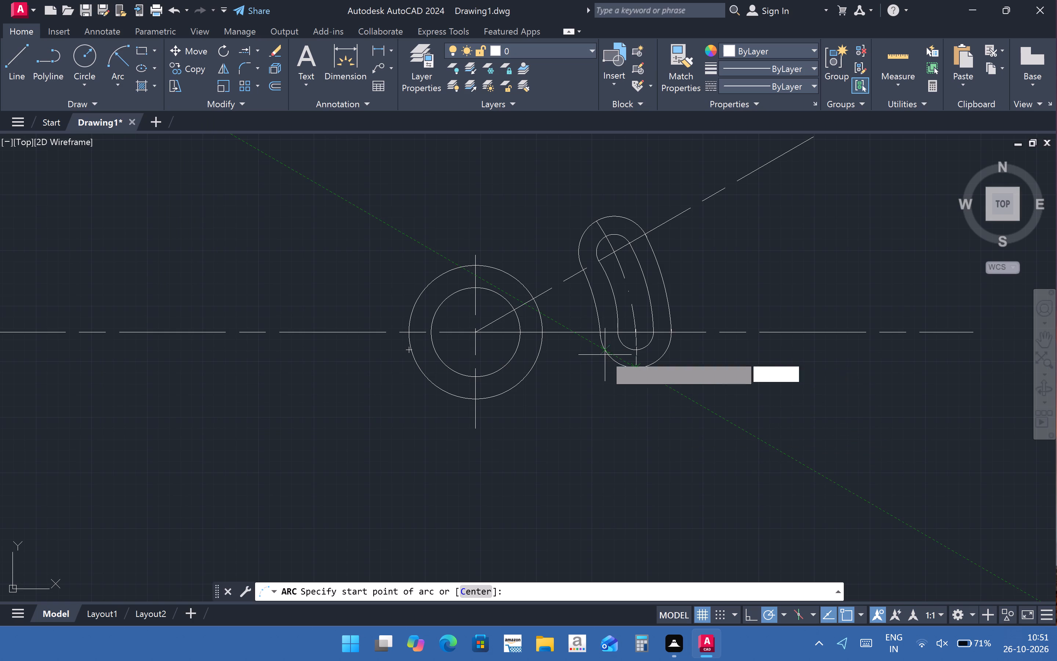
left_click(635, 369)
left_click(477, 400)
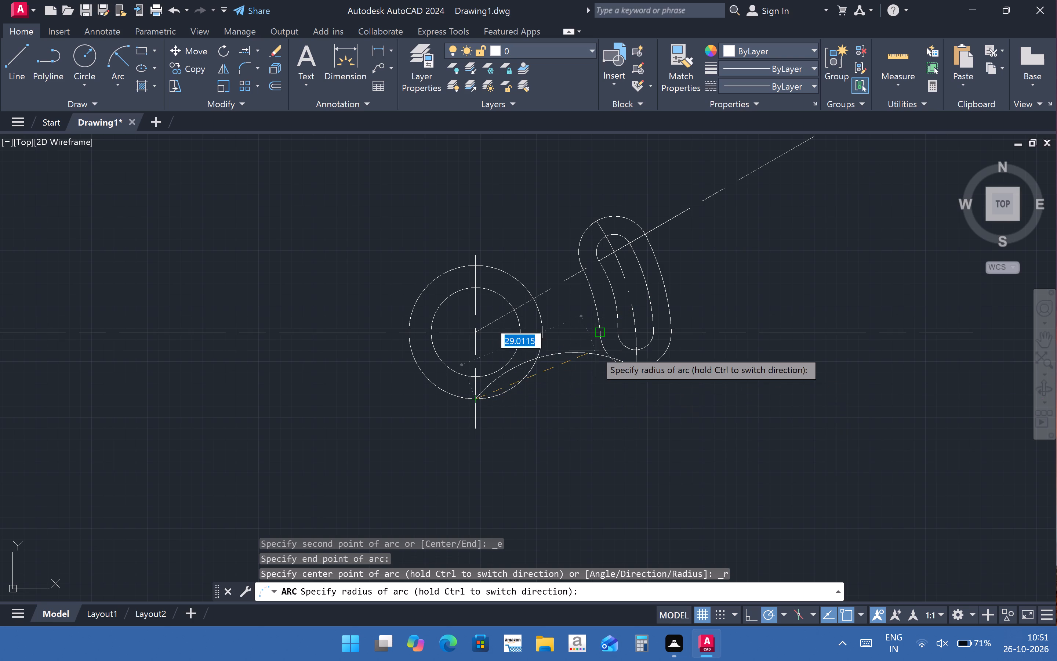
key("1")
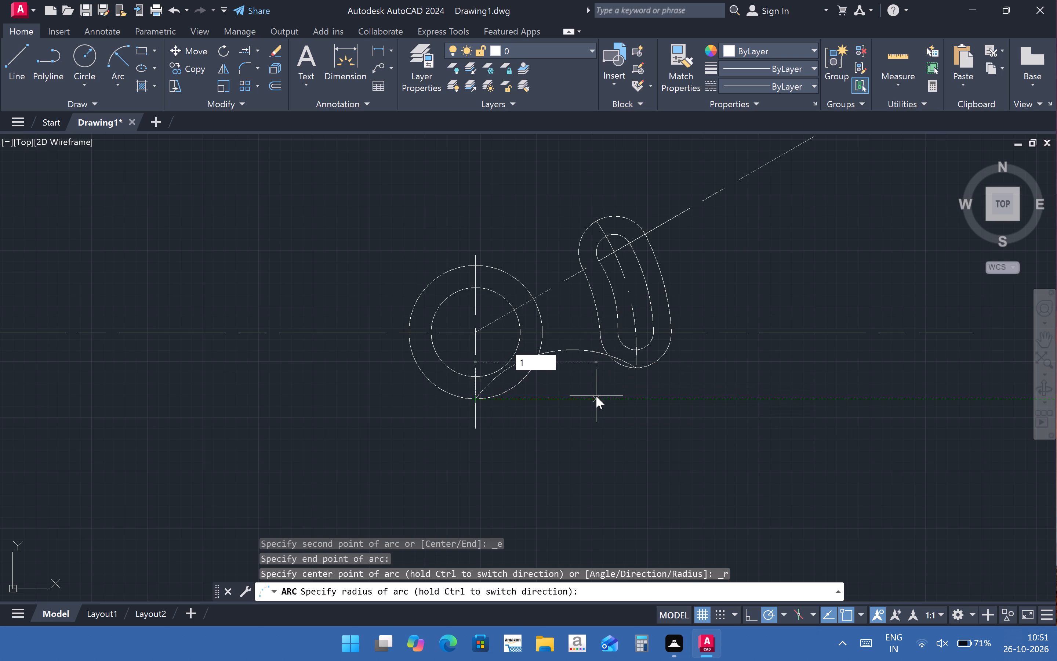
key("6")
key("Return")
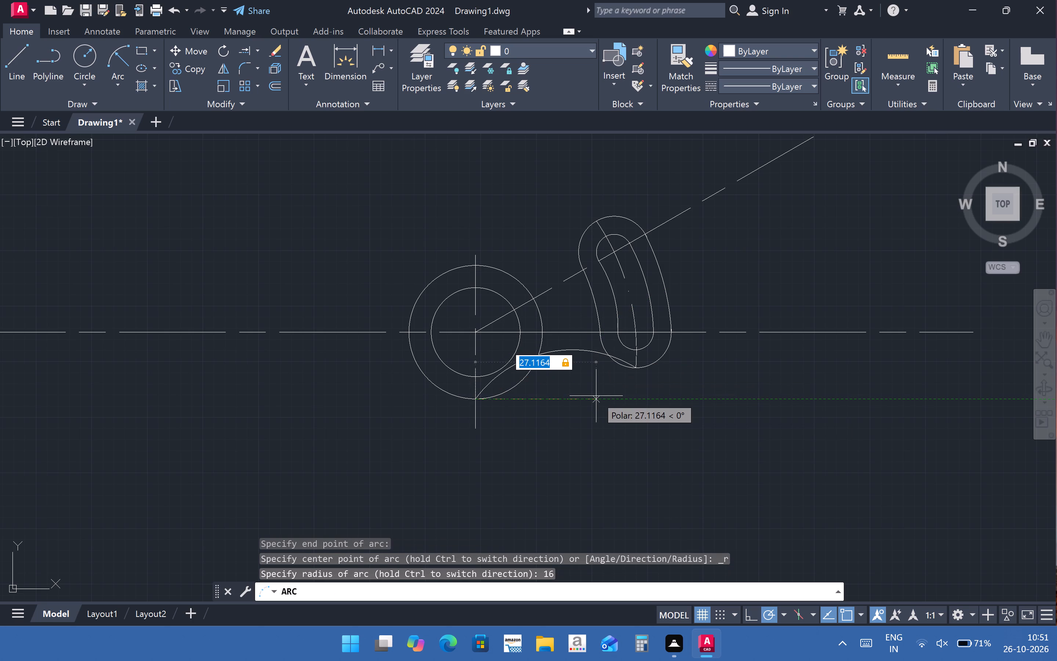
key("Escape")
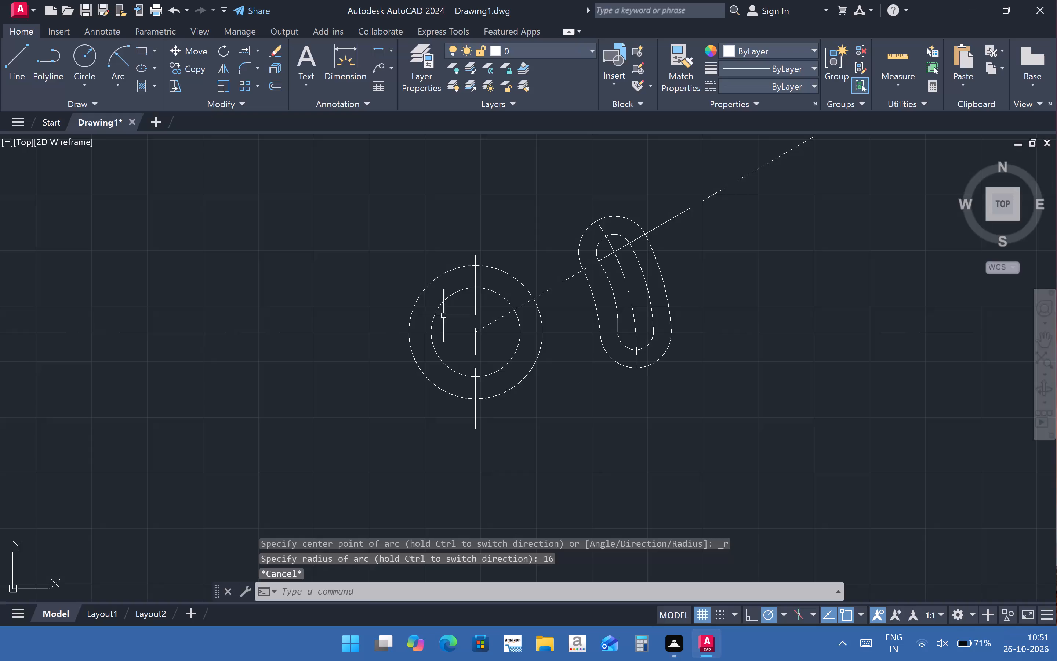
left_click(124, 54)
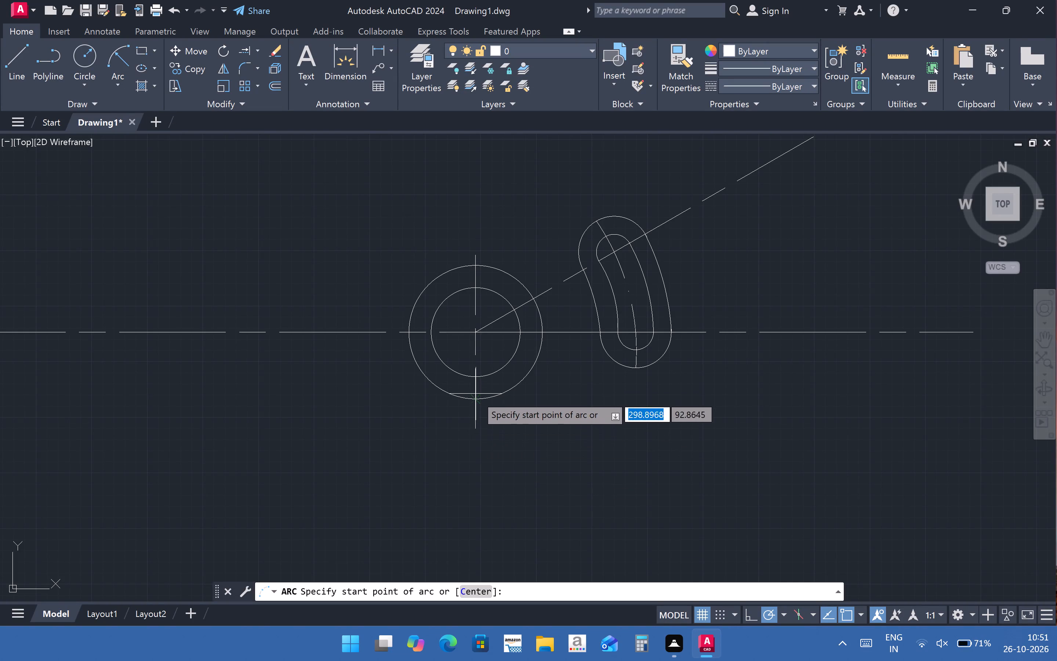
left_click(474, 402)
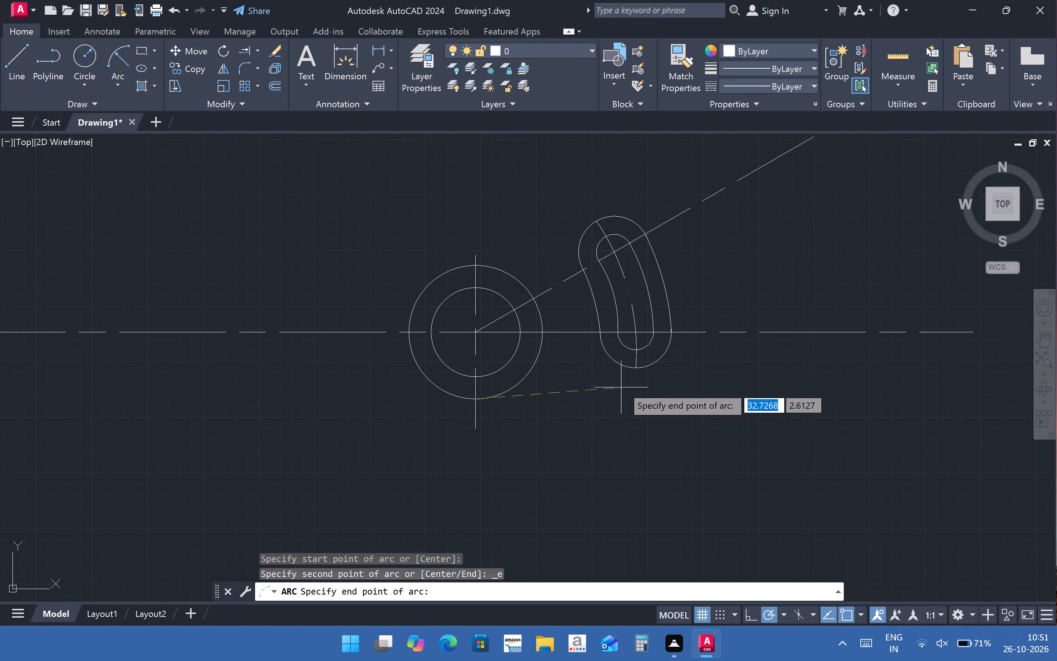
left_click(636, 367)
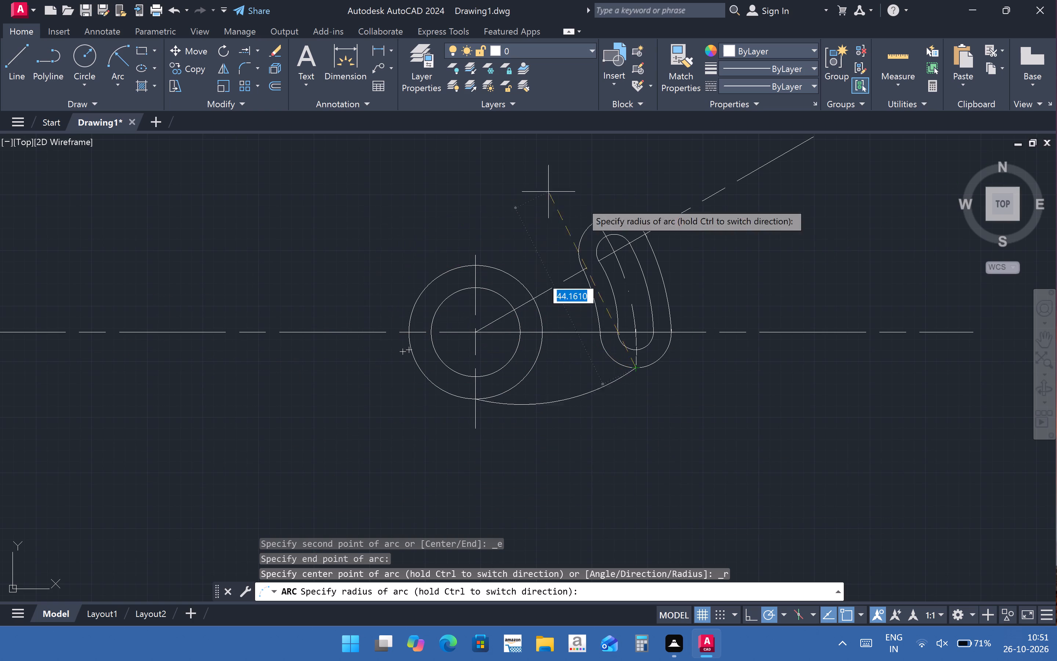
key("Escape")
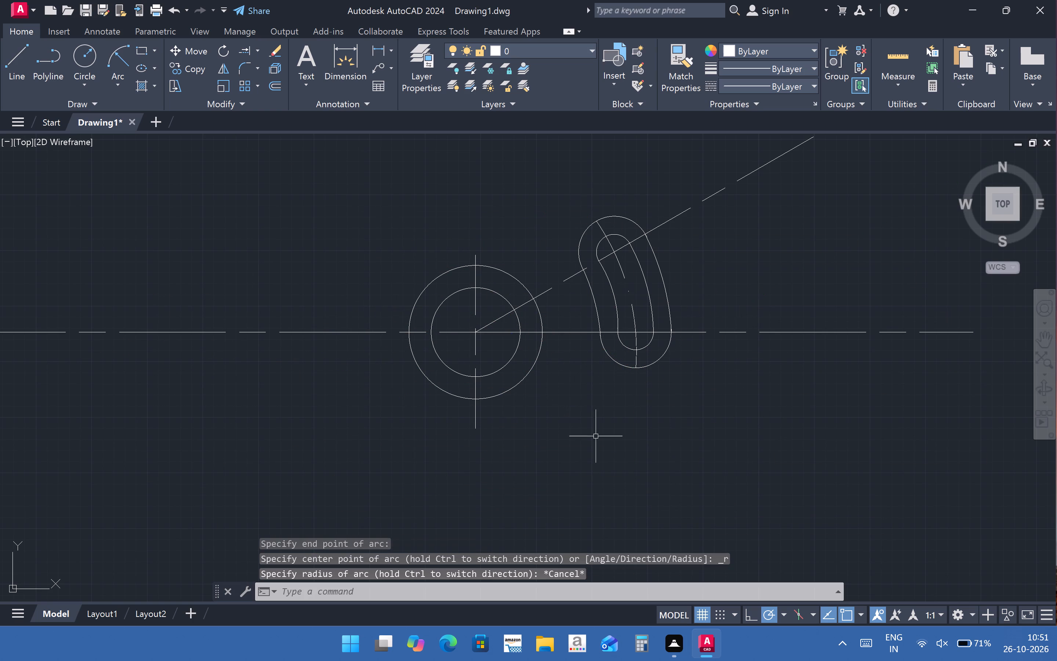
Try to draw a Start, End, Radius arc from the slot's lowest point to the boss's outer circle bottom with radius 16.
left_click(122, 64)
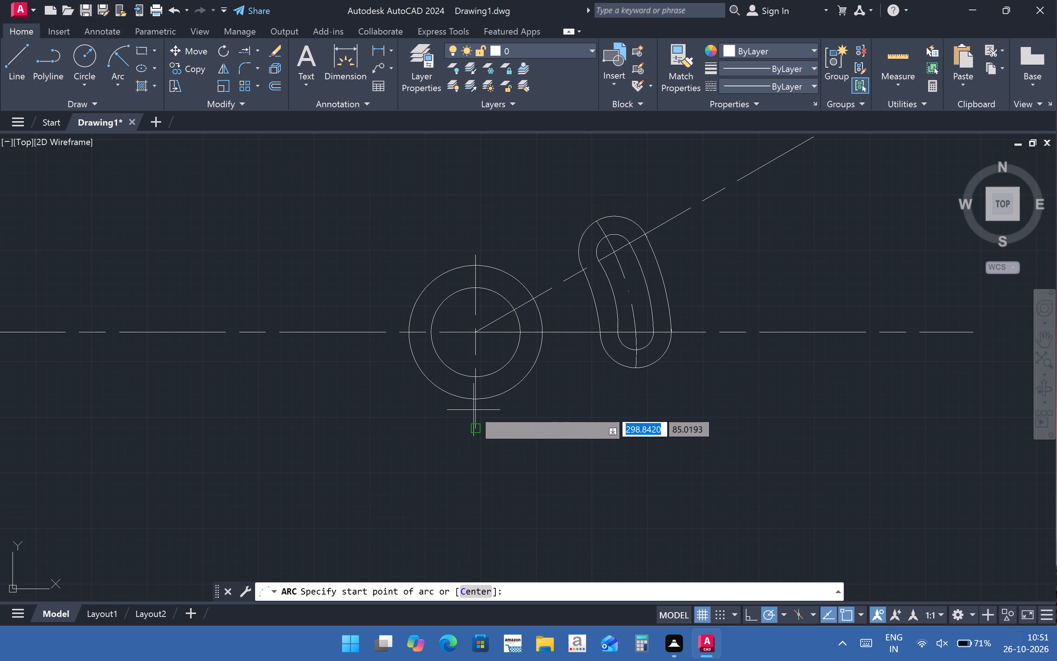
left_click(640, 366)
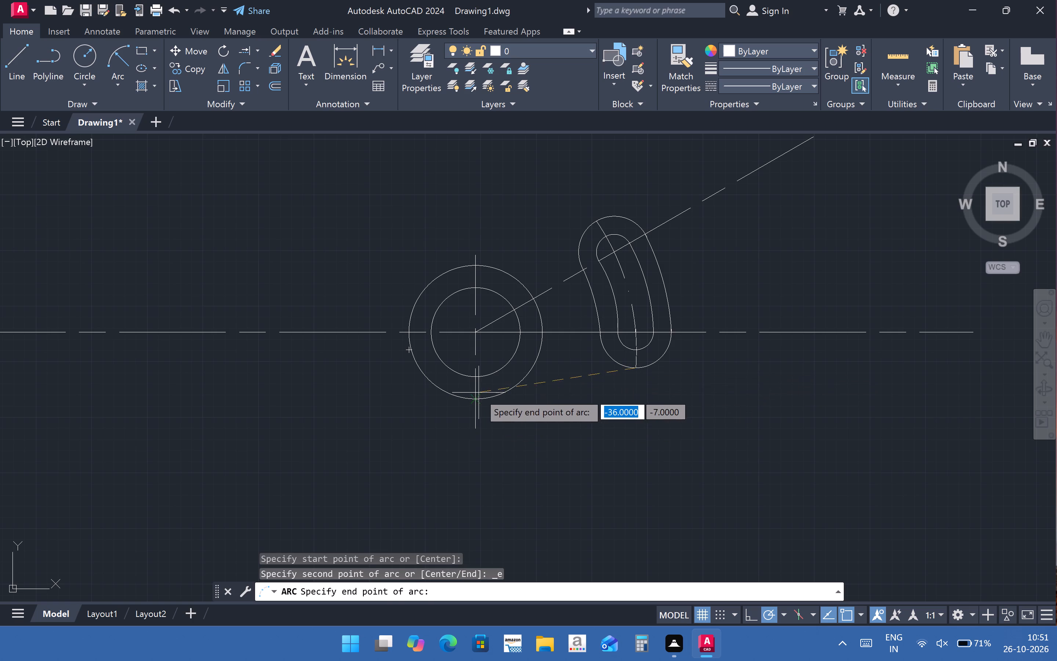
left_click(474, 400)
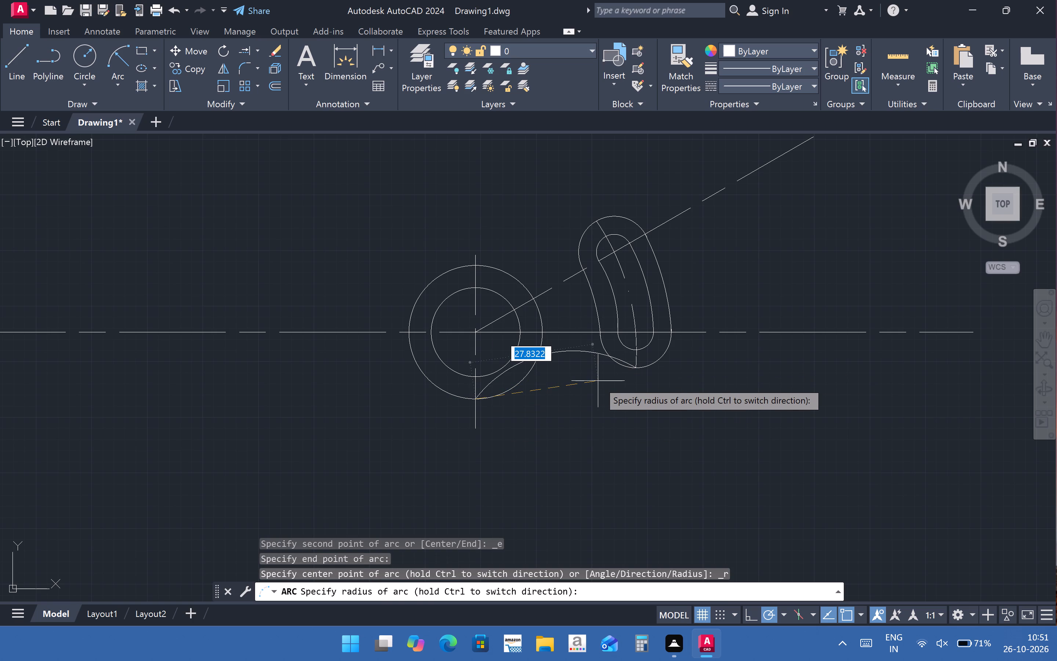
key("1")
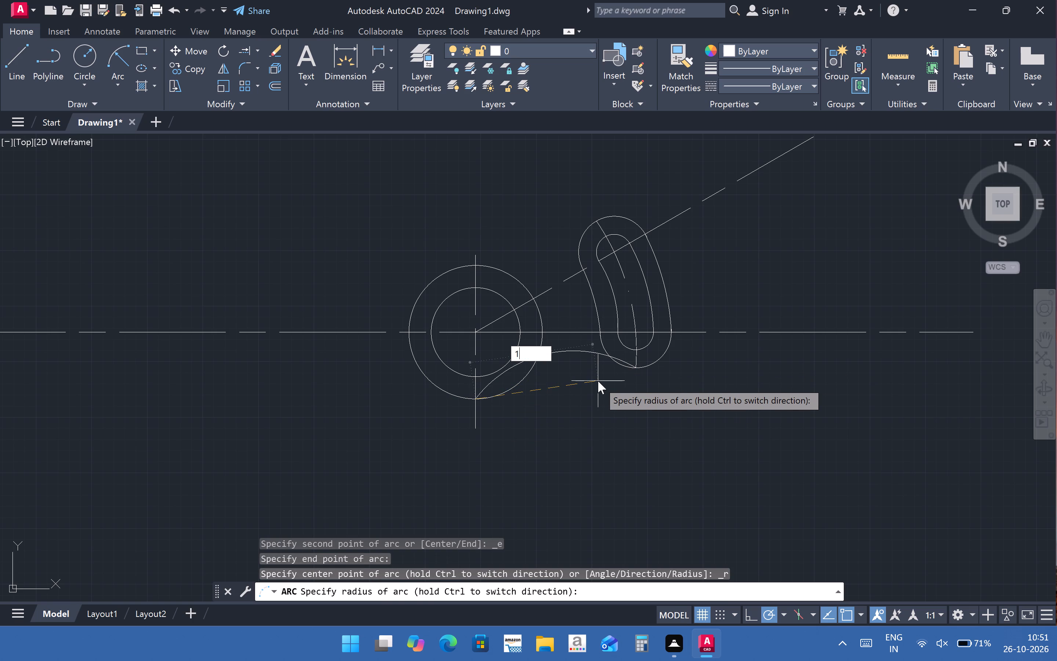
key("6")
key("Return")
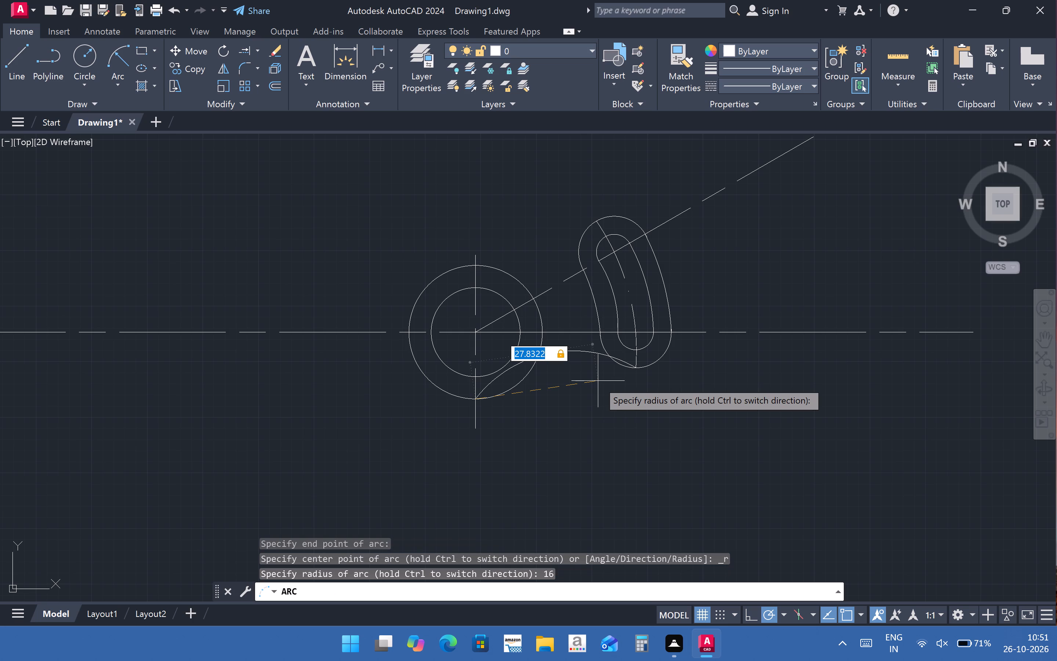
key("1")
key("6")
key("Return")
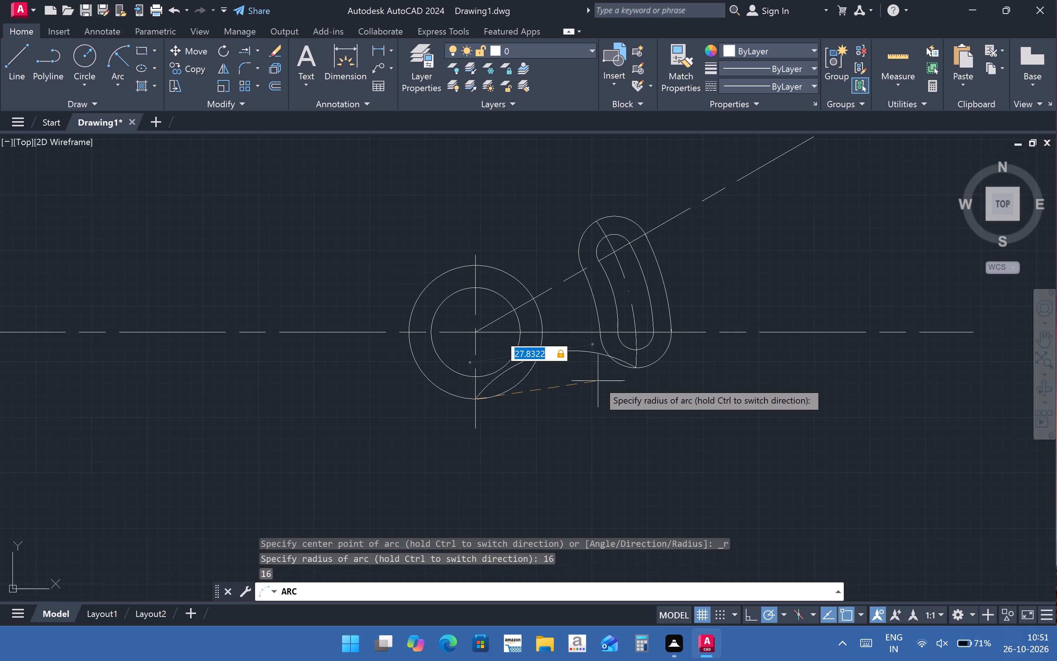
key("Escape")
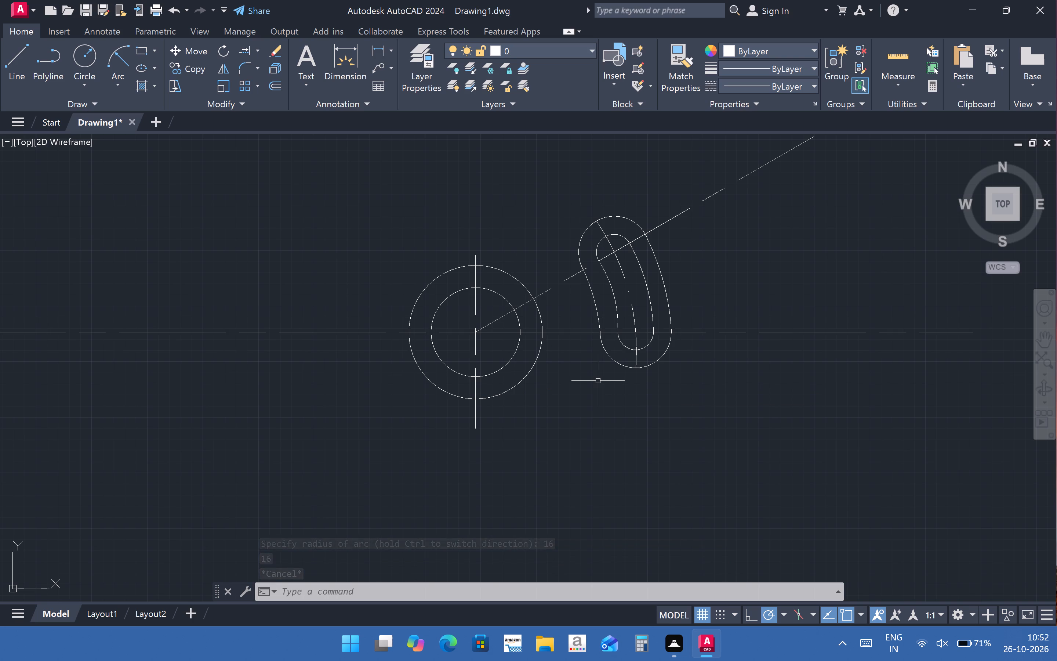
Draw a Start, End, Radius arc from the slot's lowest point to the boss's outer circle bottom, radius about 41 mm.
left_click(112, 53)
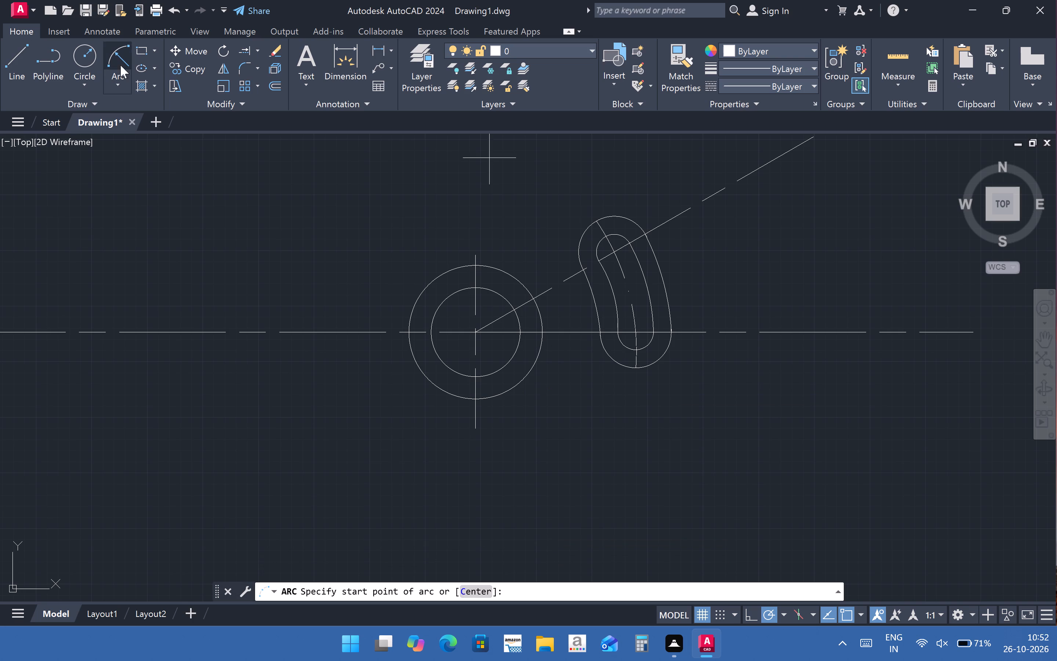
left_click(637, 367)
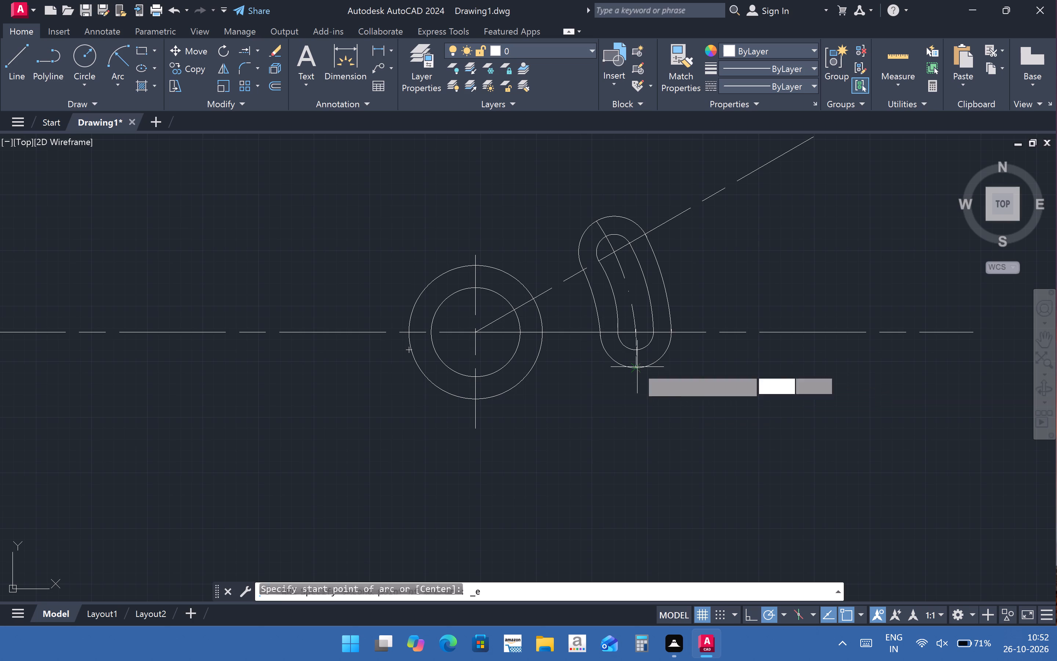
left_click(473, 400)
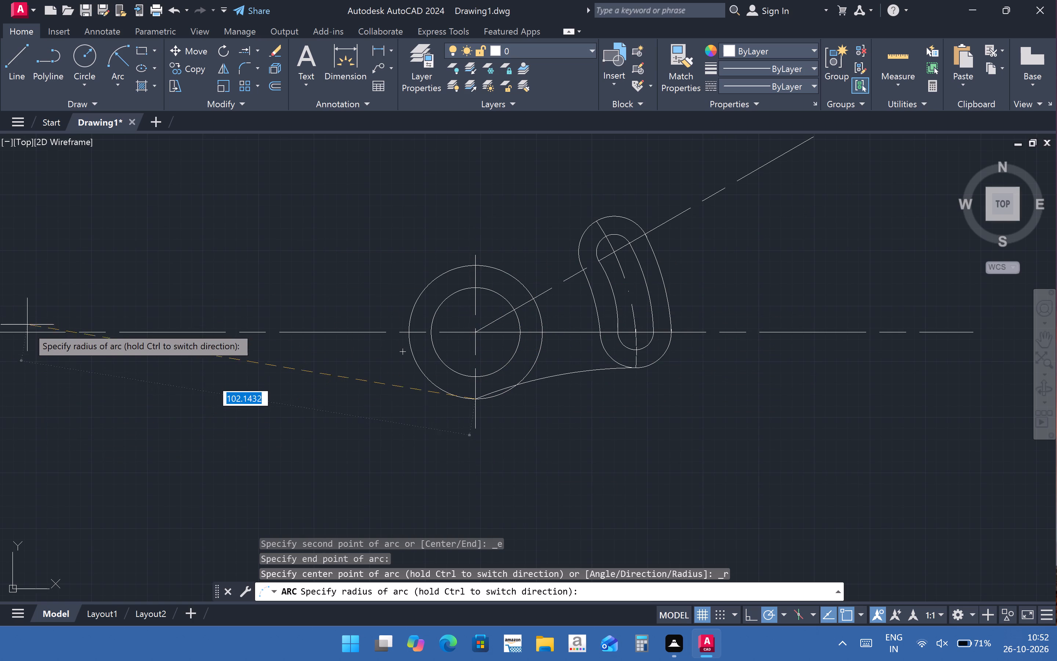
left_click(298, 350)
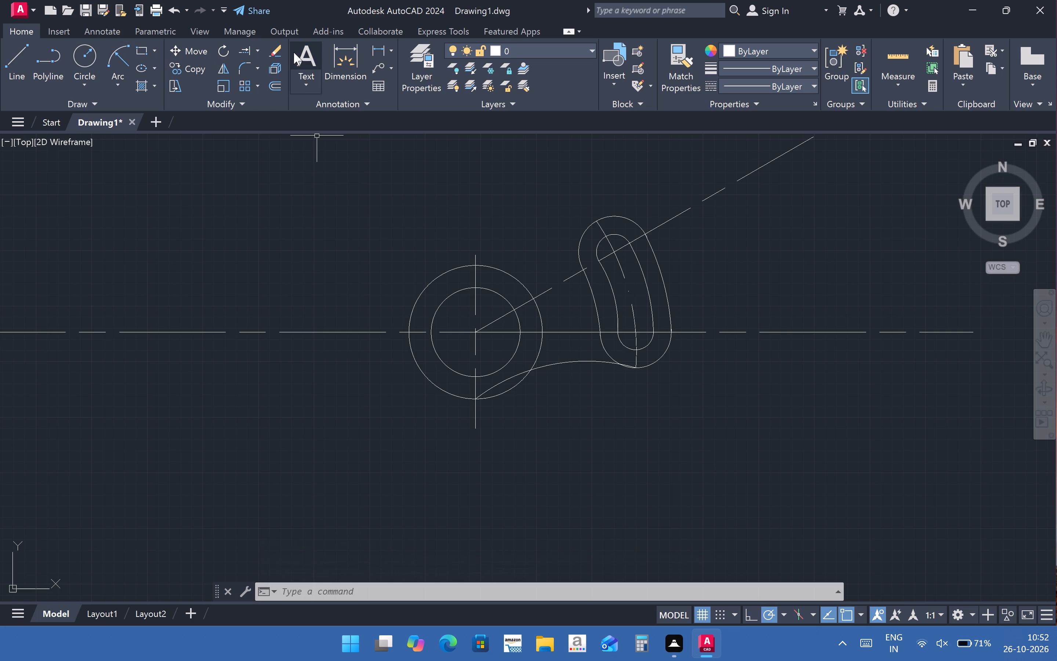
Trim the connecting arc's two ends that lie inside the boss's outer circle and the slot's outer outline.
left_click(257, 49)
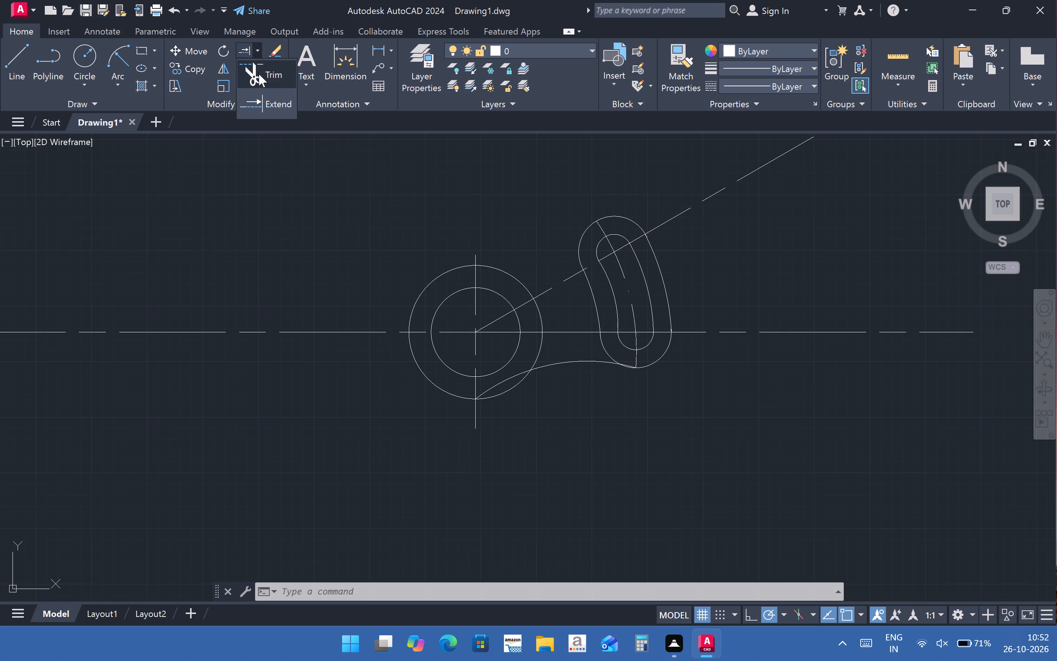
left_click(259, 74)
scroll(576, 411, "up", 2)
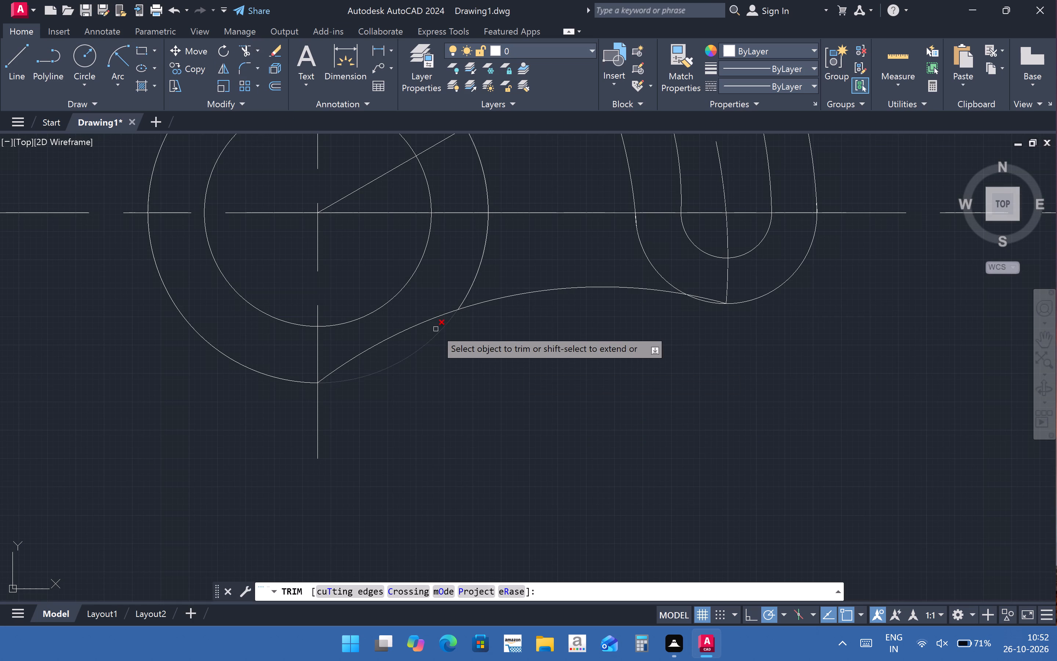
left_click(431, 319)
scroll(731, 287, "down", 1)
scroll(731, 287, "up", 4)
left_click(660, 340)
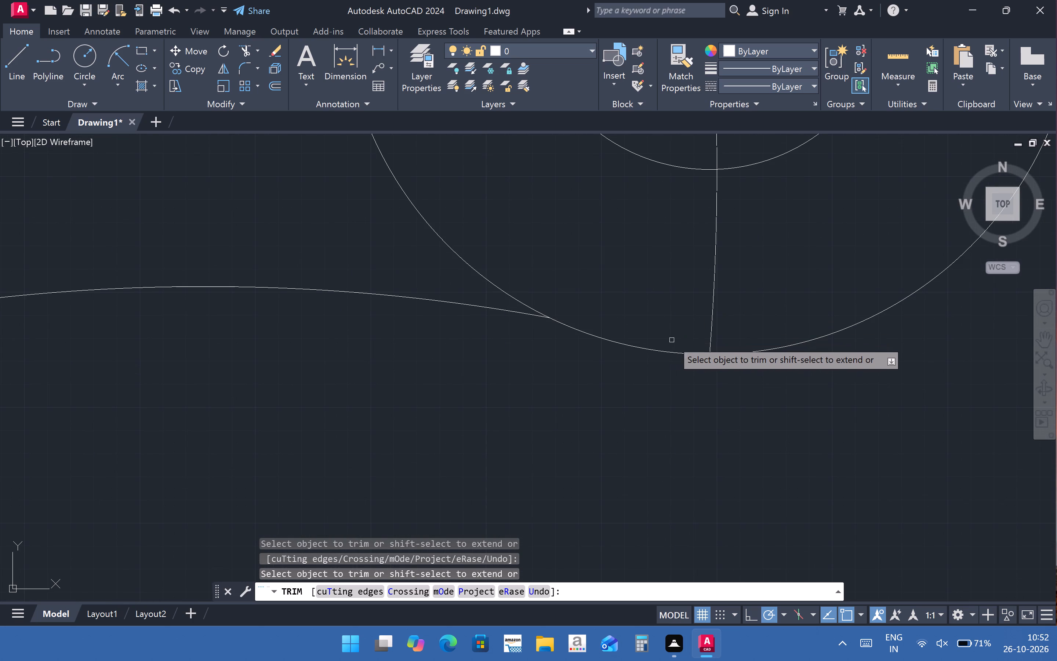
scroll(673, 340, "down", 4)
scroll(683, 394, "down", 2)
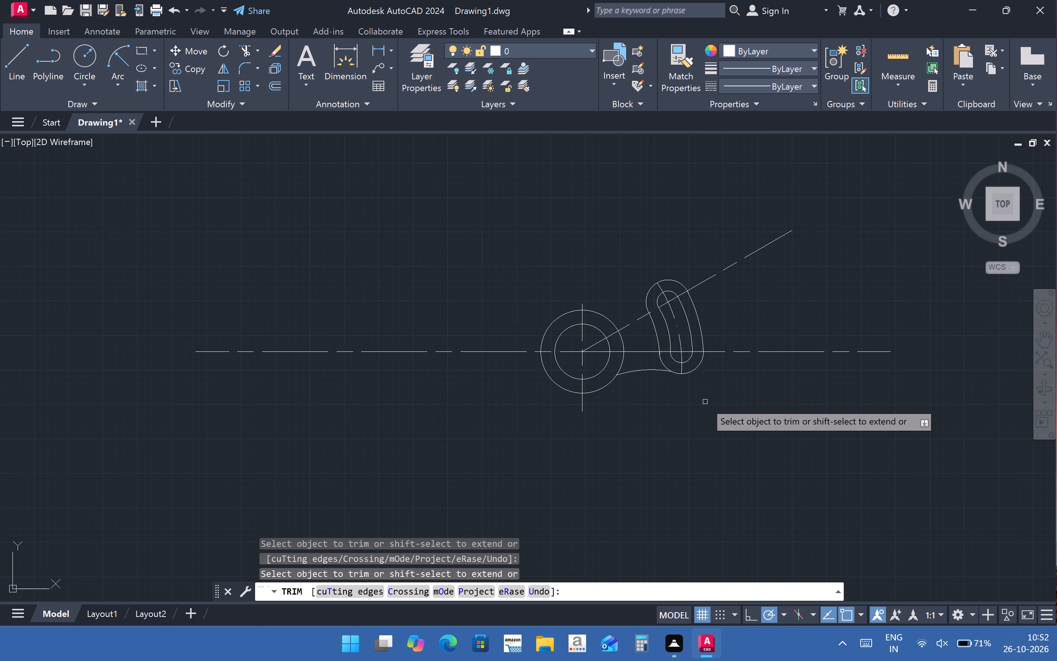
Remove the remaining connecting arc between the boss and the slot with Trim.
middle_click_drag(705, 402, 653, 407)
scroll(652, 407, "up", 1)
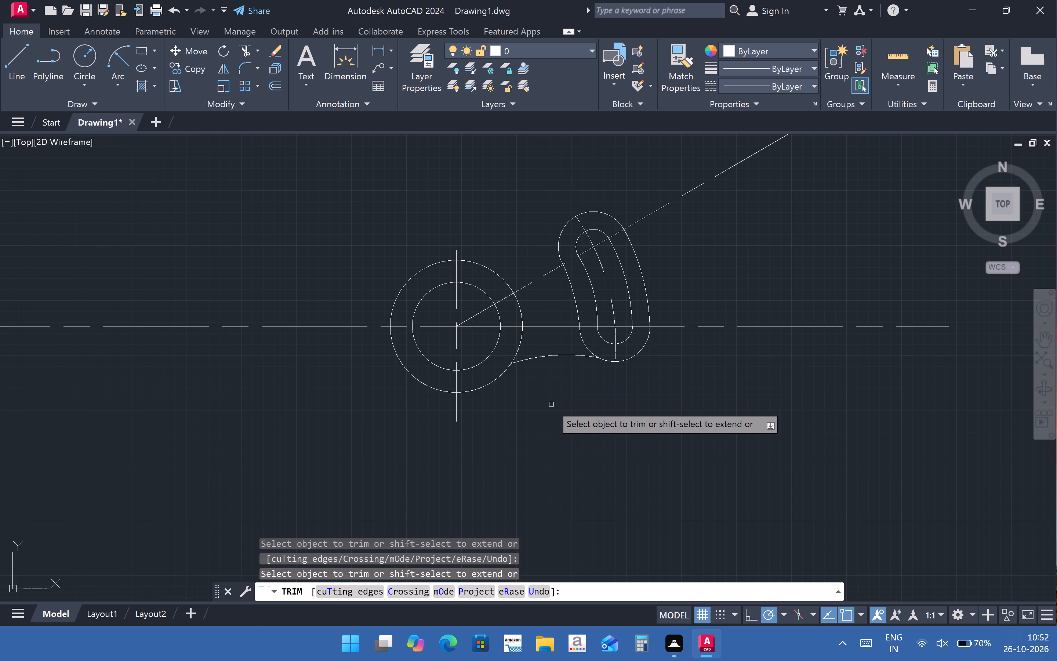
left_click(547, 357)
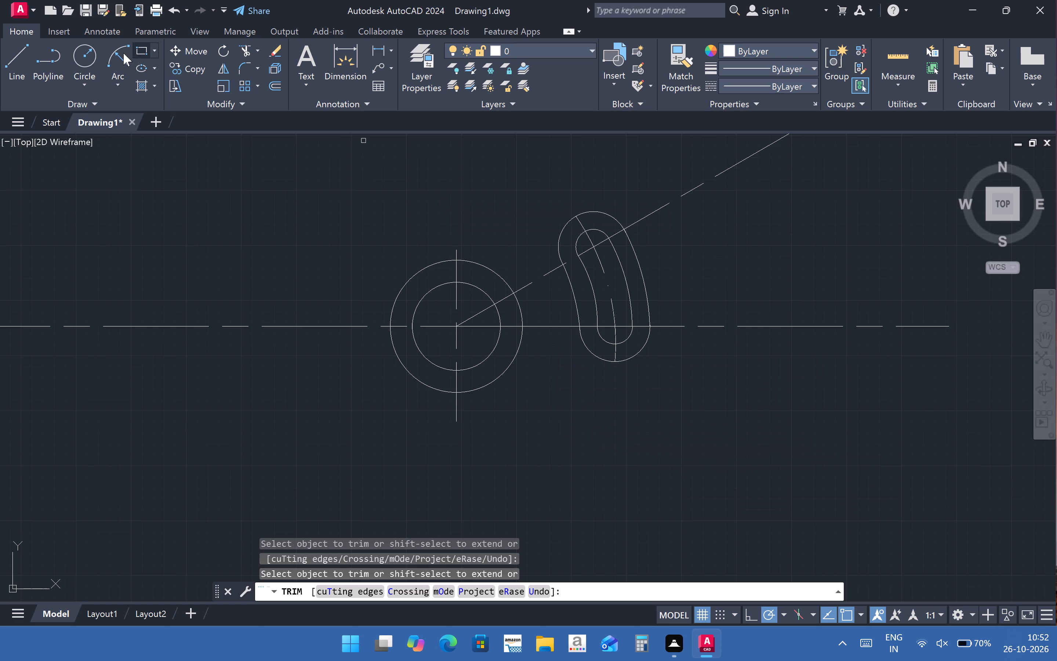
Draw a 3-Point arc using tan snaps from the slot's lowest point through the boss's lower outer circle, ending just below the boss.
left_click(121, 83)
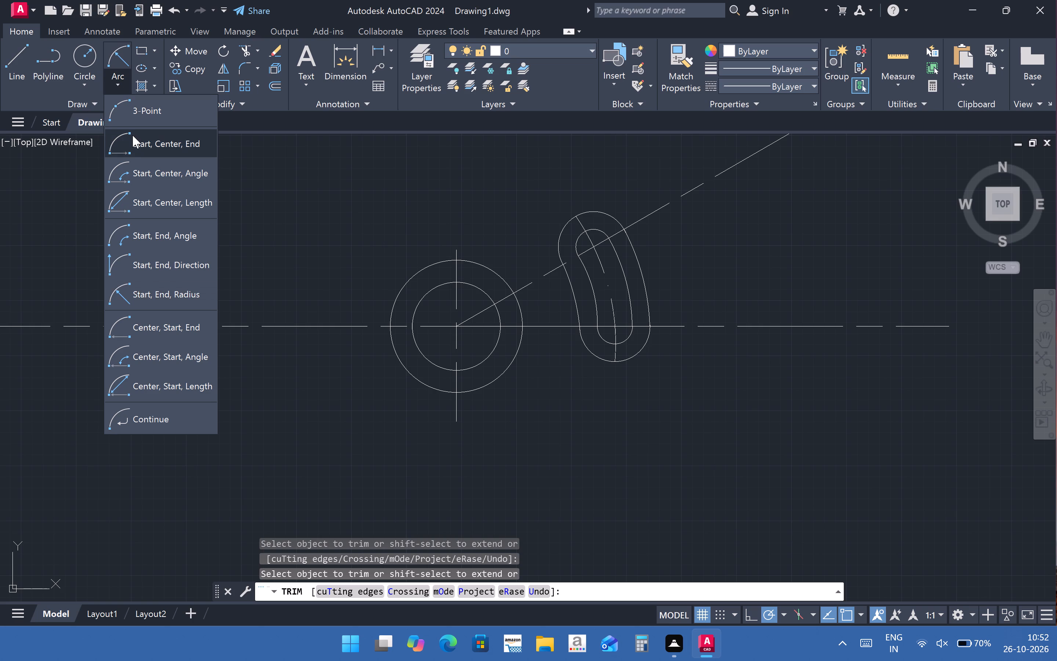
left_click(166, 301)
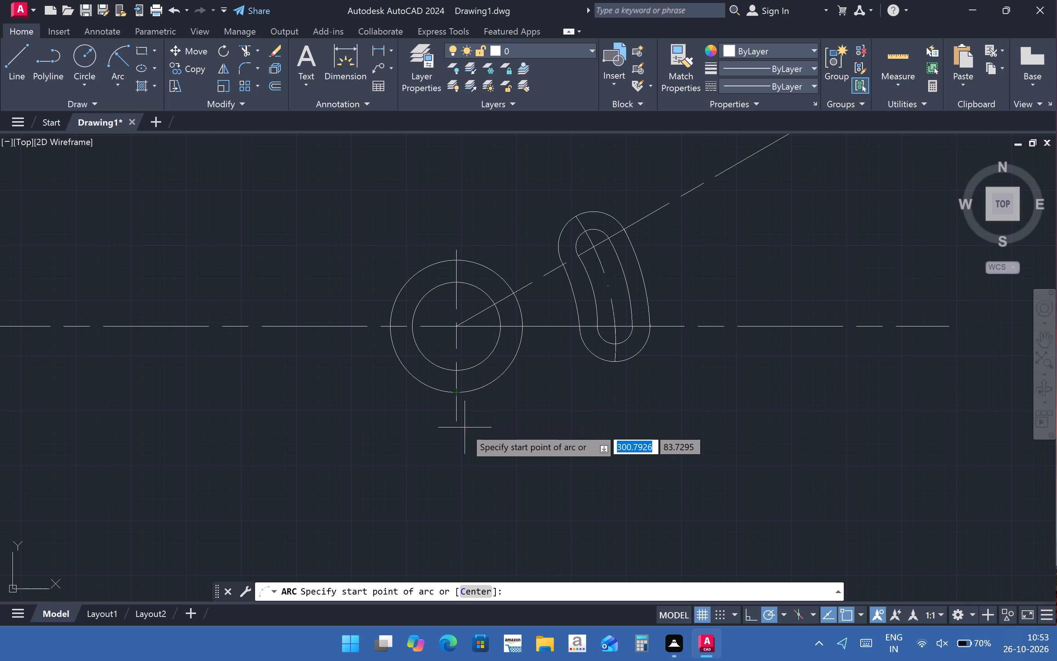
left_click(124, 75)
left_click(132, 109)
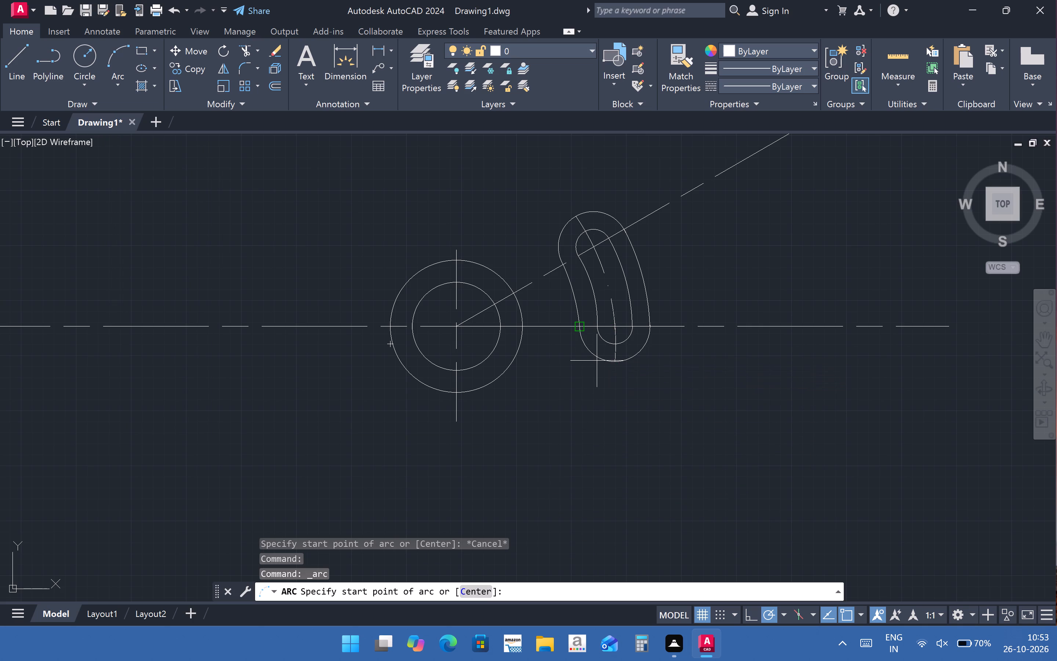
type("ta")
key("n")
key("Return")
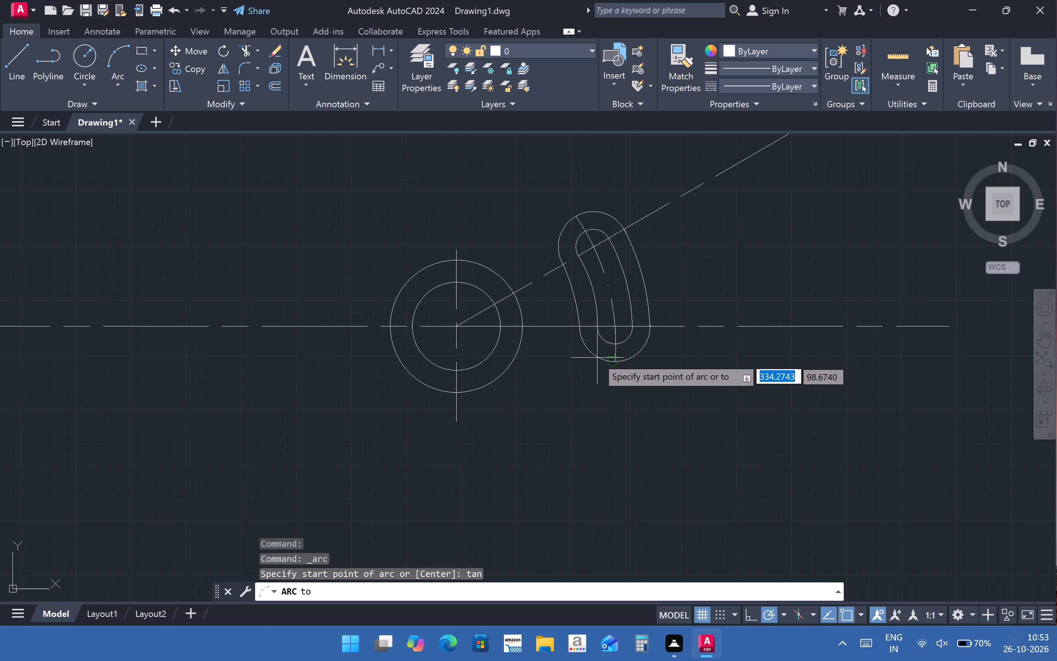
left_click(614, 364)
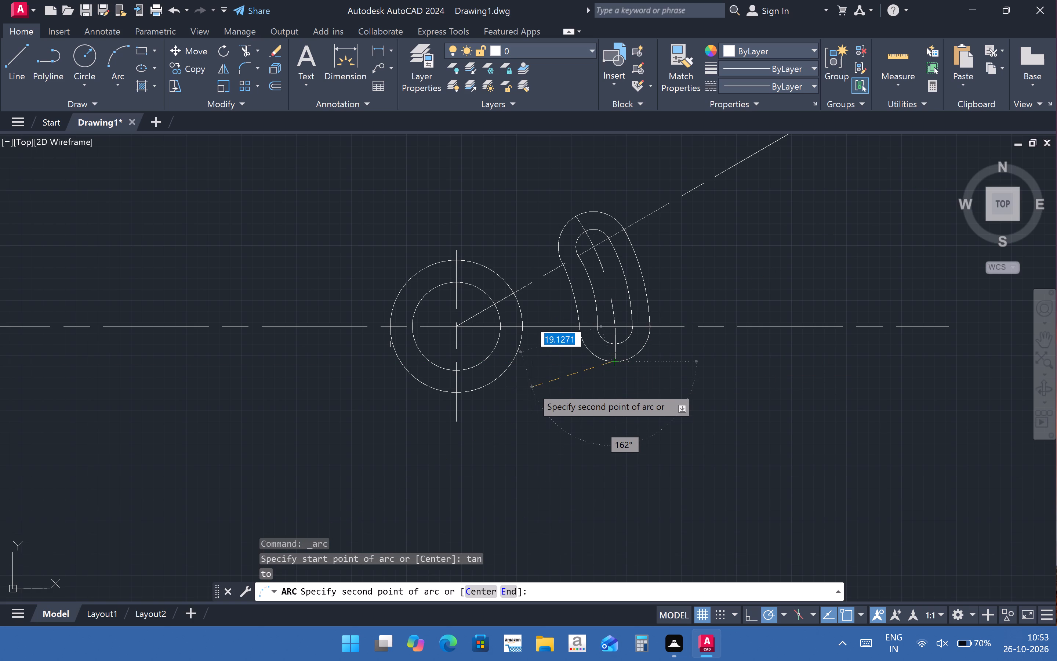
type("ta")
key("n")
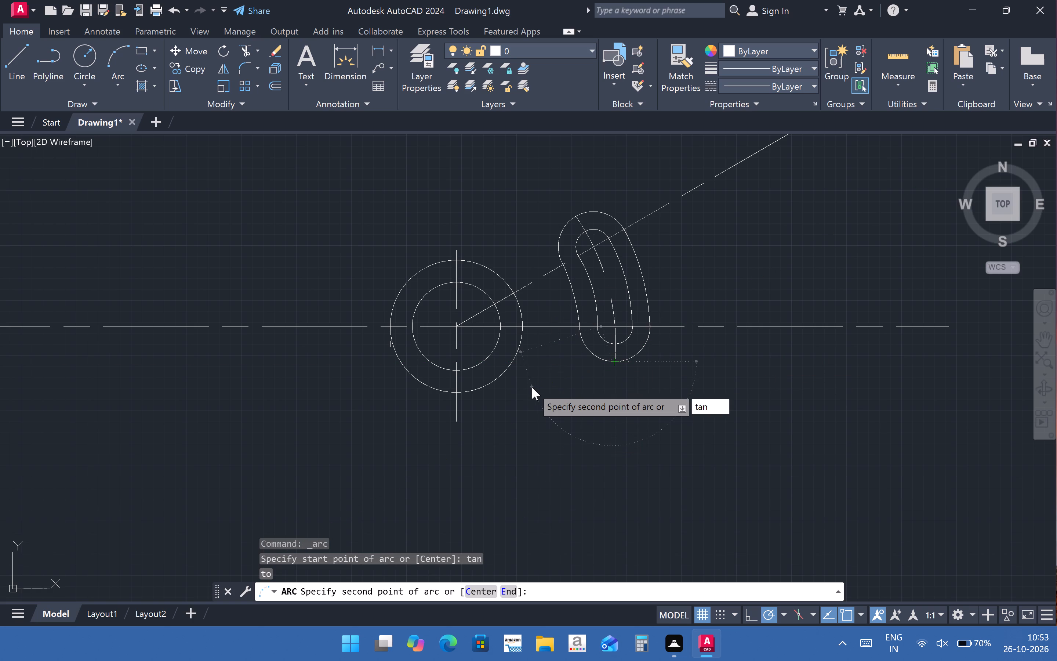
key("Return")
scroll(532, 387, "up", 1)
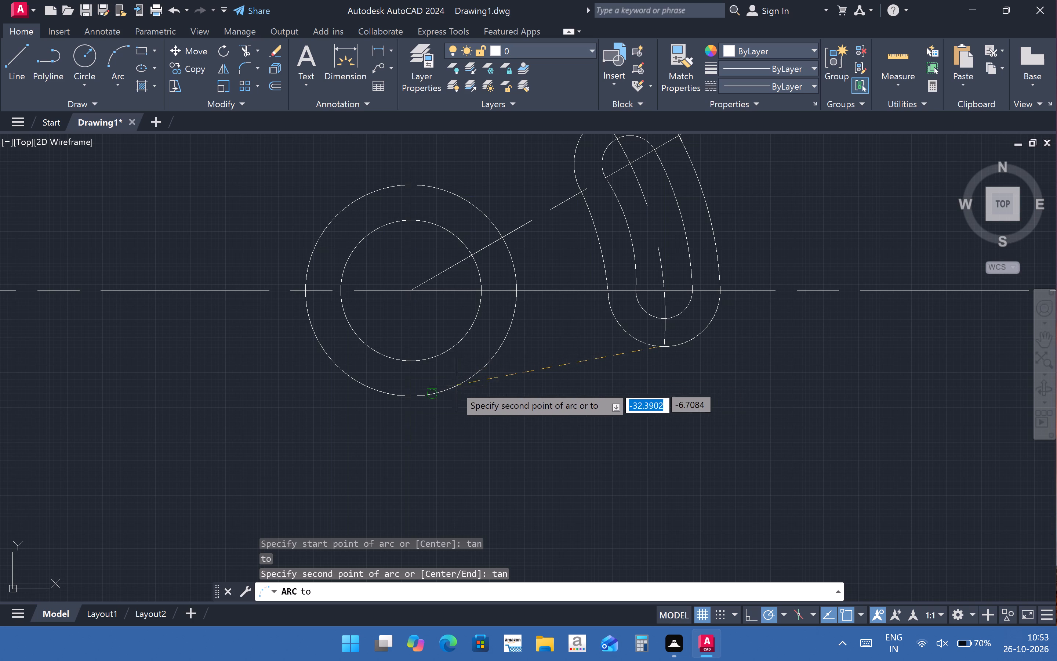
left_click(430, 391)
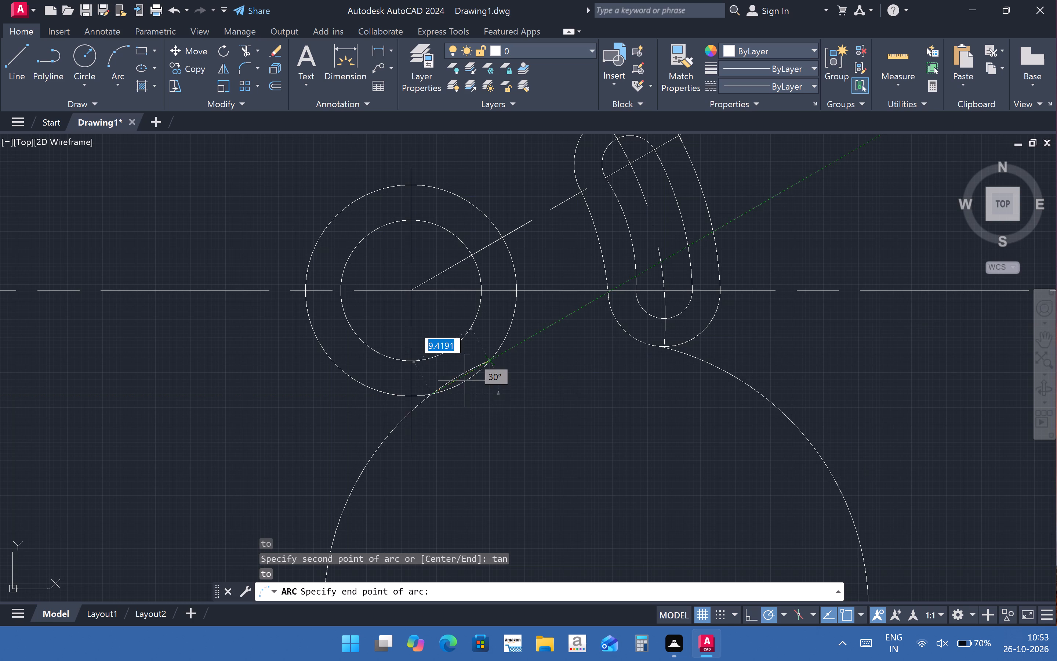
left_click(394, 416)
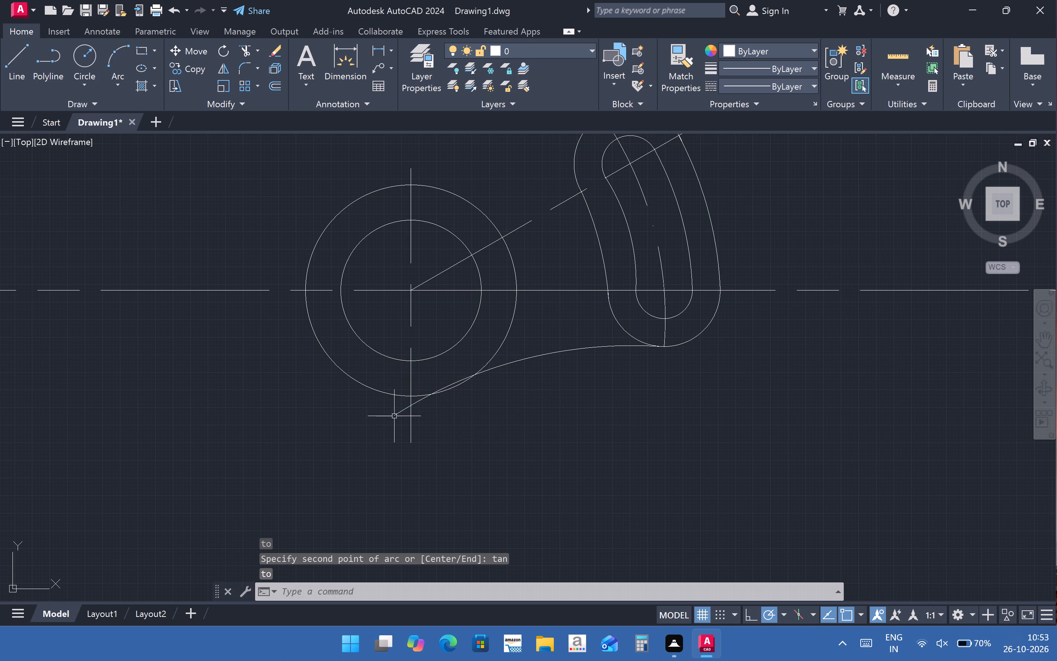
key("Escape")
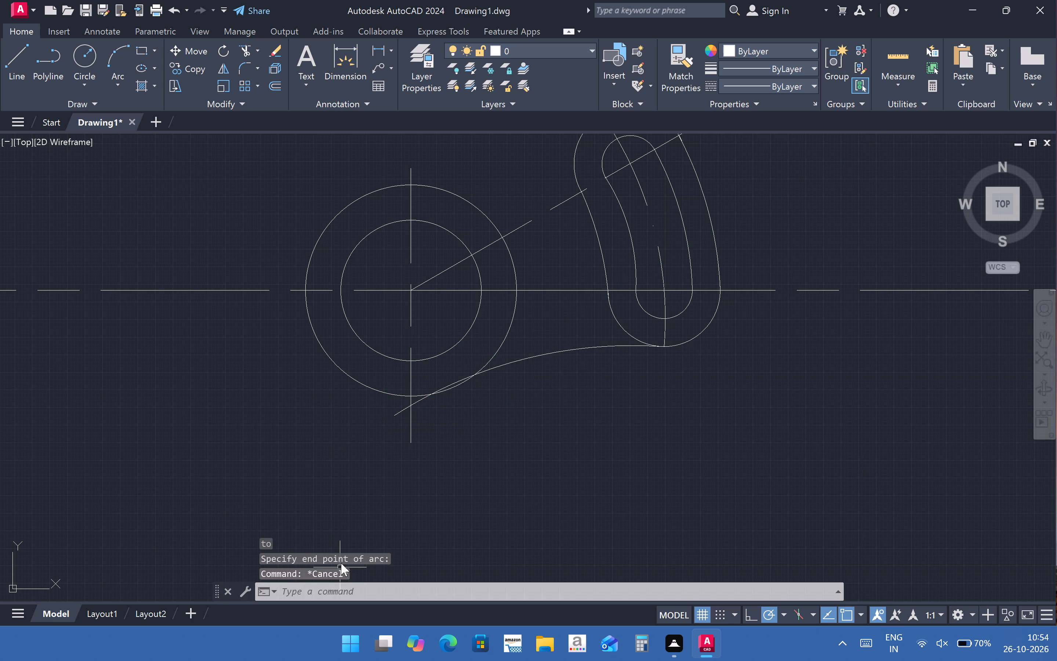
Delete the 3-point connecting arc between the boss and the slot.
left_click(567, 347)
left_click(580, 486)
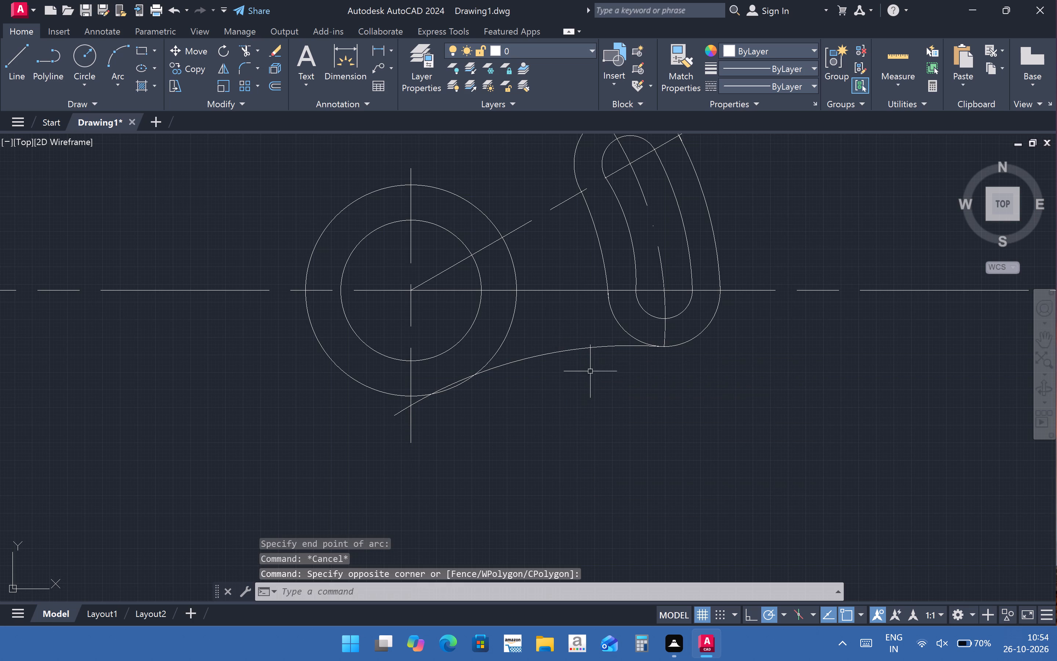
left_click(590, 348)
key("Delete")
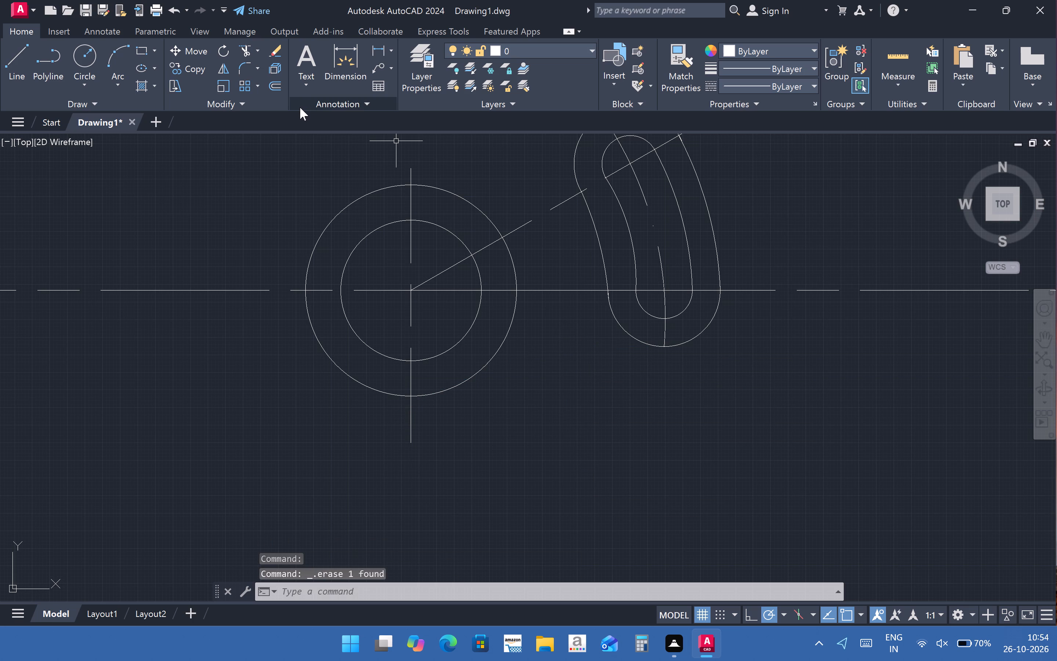
Draw a Start, End, Radius arc with tan snaps from the slot's lowest point to the boss's lower outer circle, entering radius 16.
left_click(121, 83)
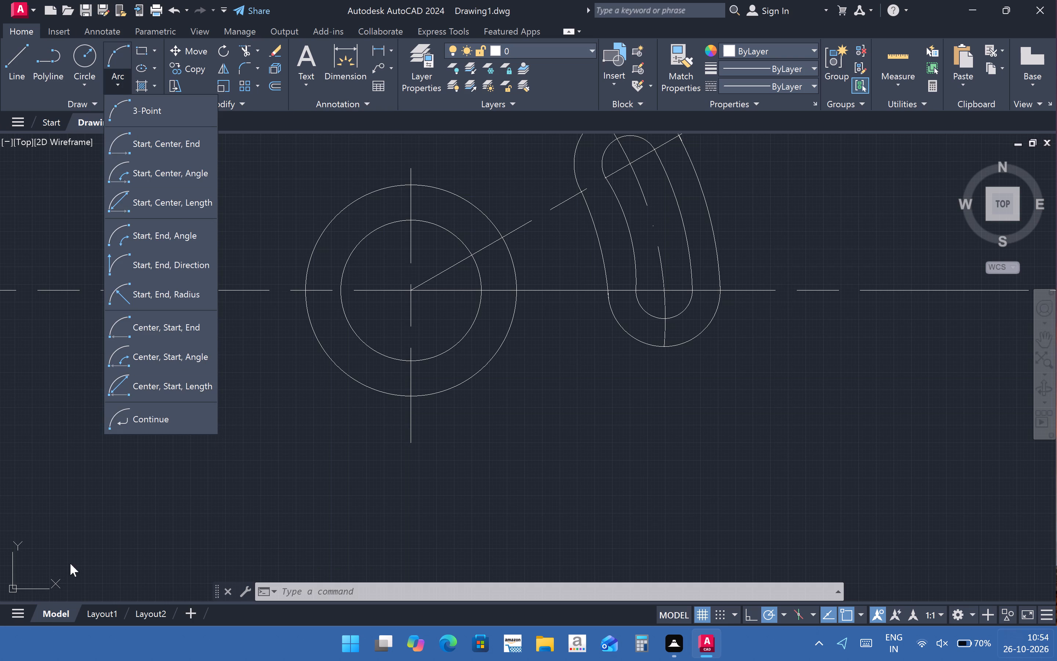
left_click(175, 308)
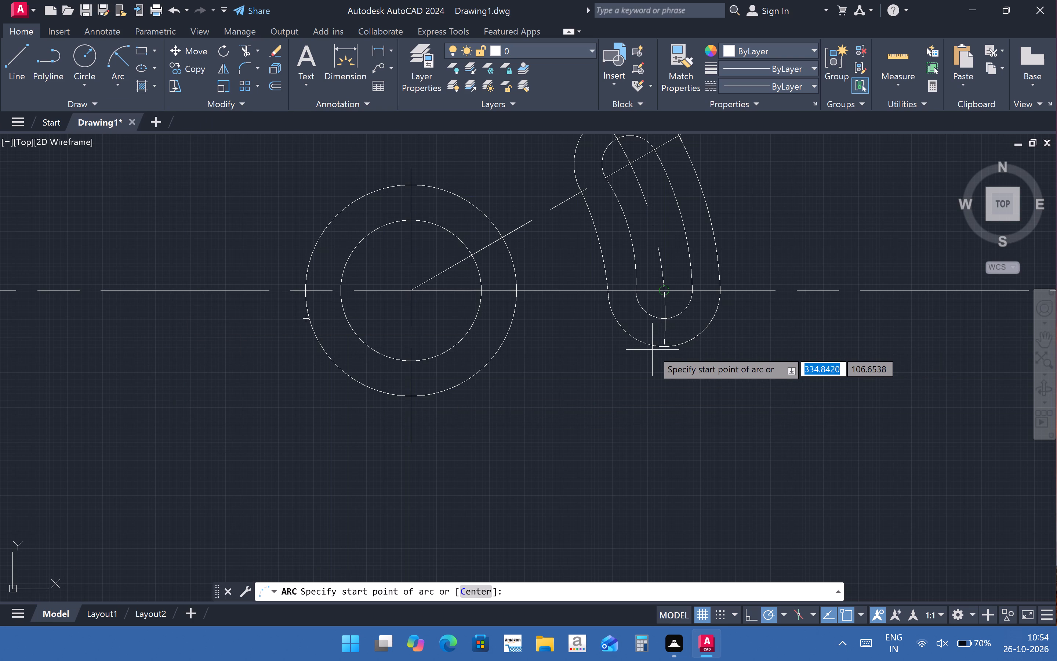
type("ta")
key("n")
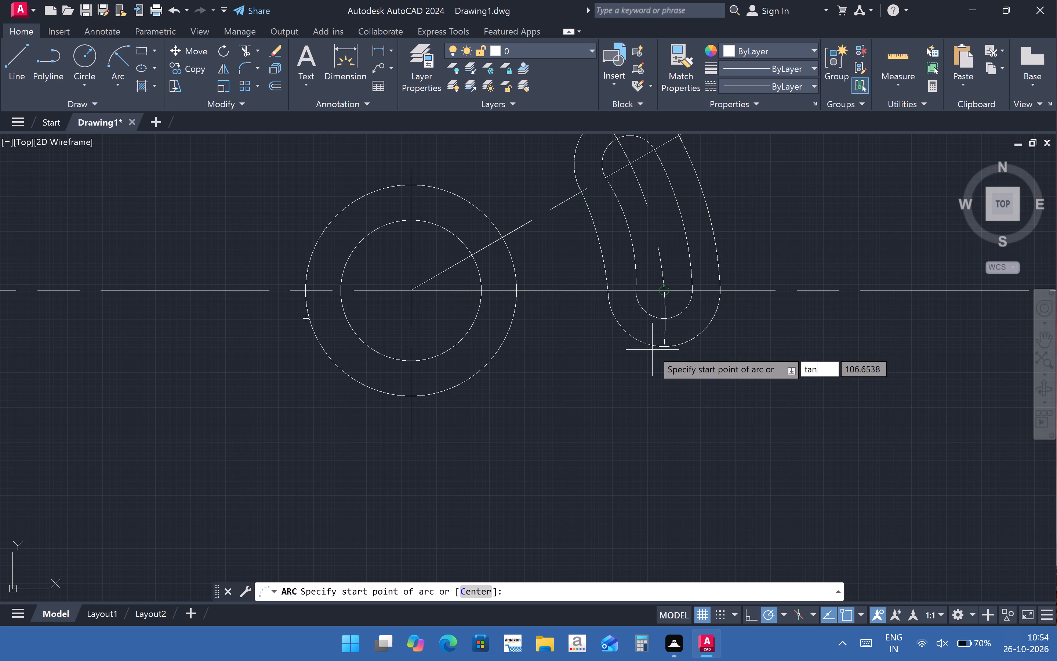
key("Return")
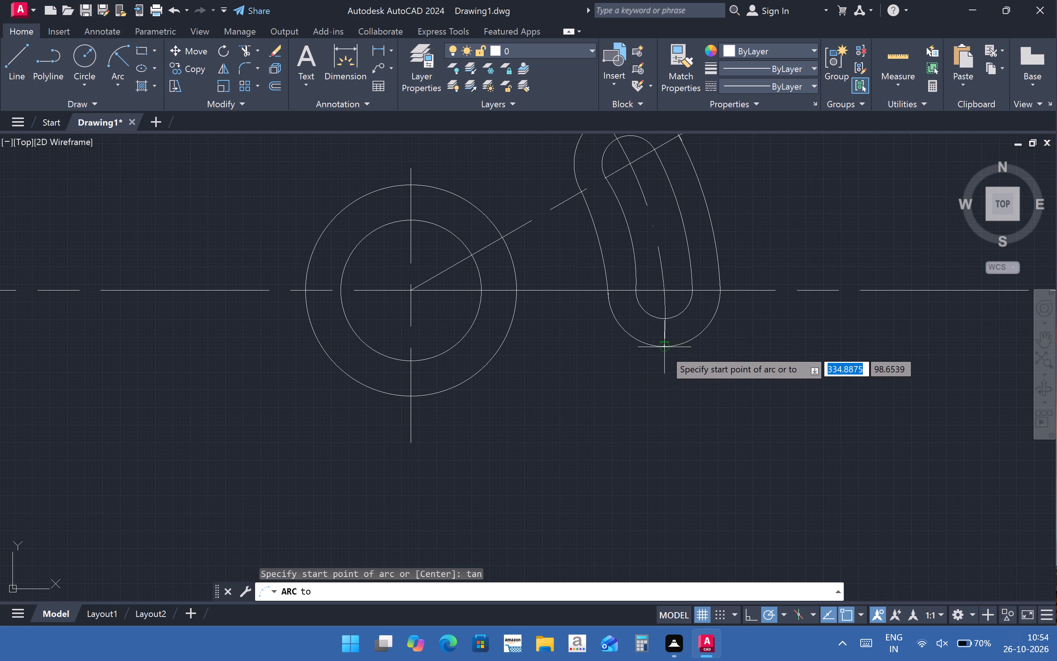
left_click(665, 350)
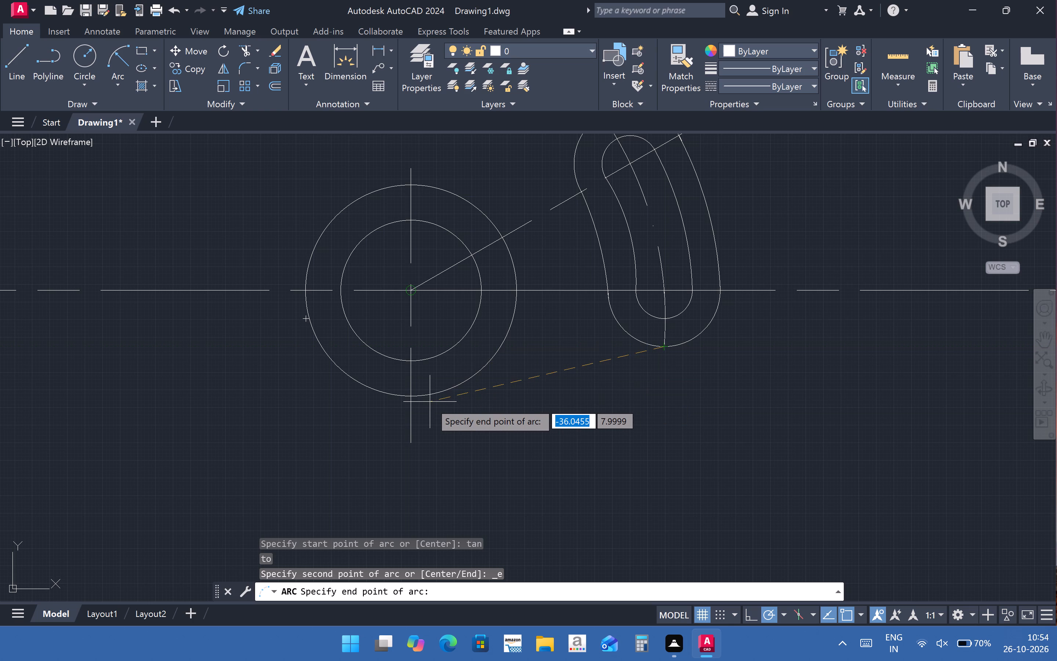
type("tan")
key("Return")
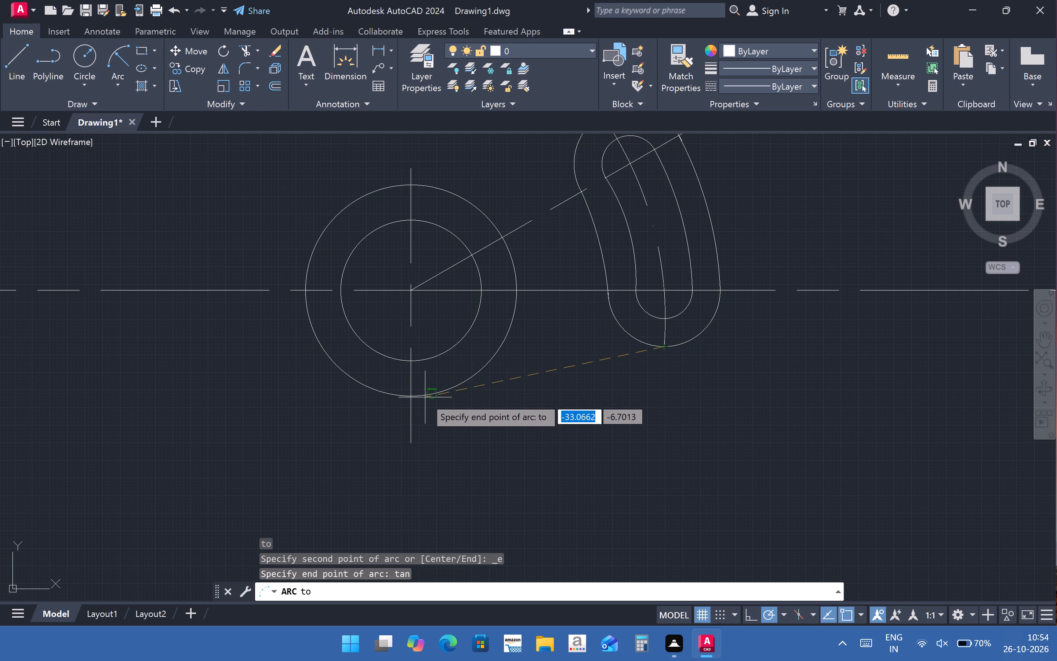
left_click(432, 397)
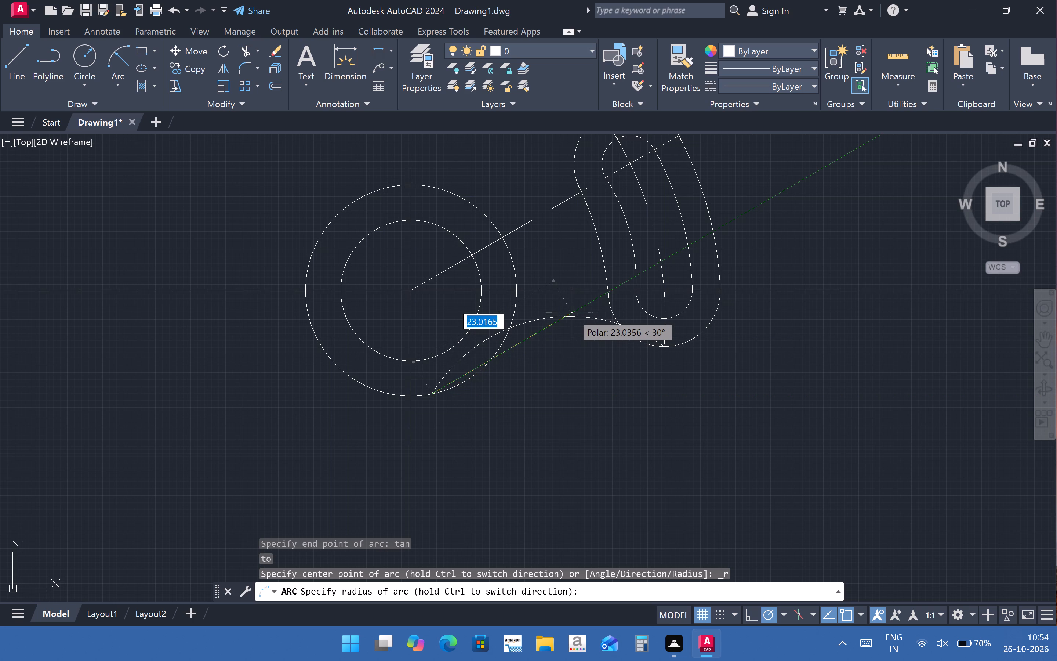
key("1")
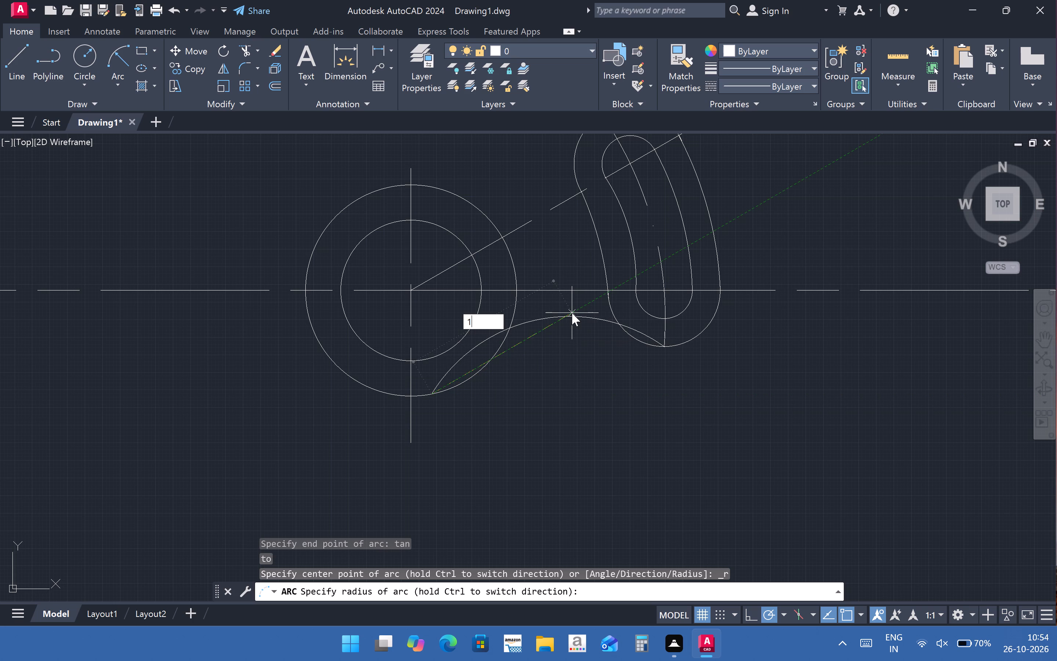
key("6")
key("Return")
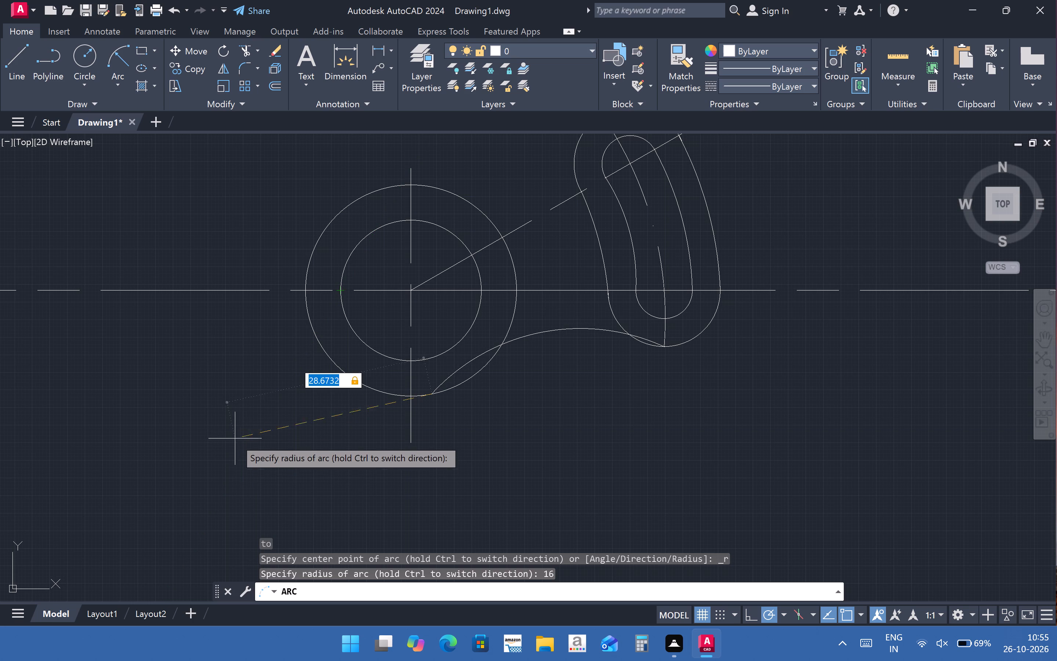
left_click(248, 463)
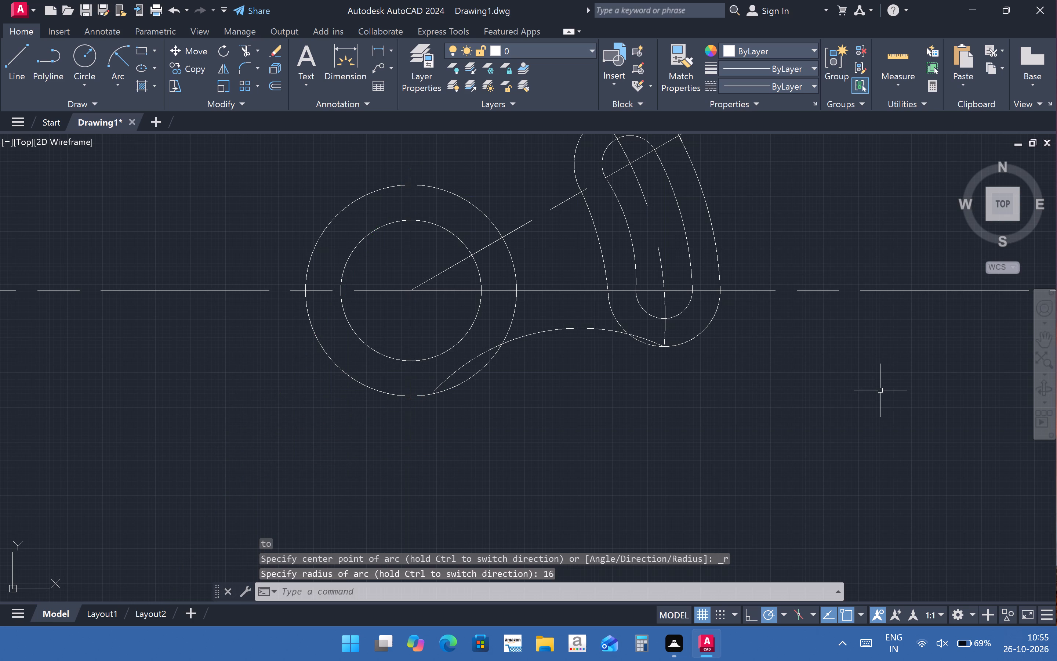
Trim the connecting arc's two ends lying inside the boss's outer circle and the slot's outer outline.
left_click(240, 52)
left_click(464, 366)
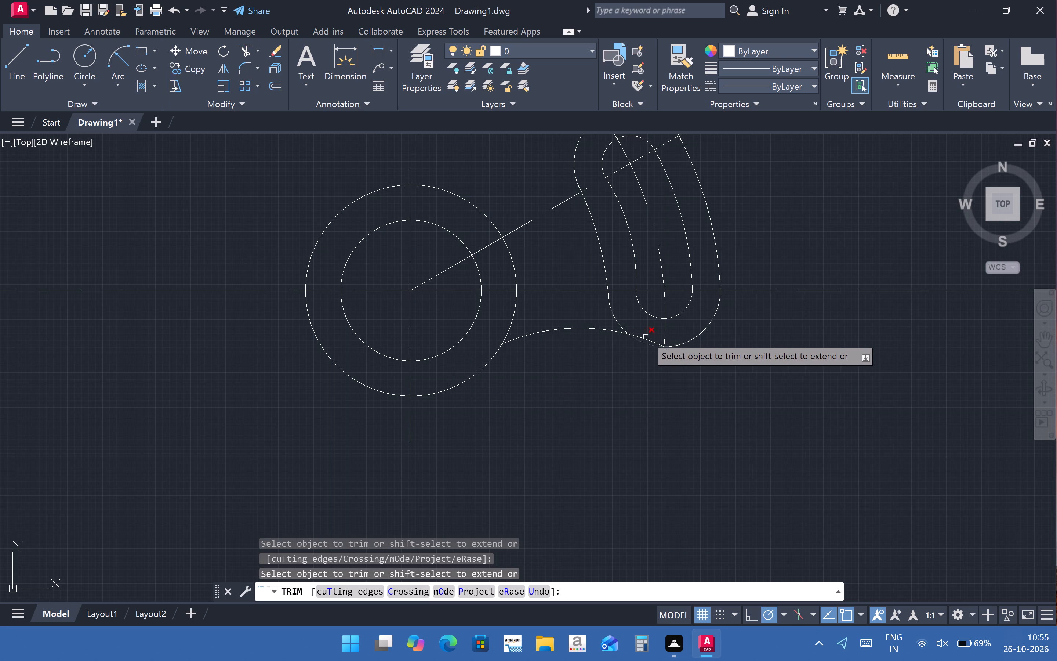
left_click(652, 341)
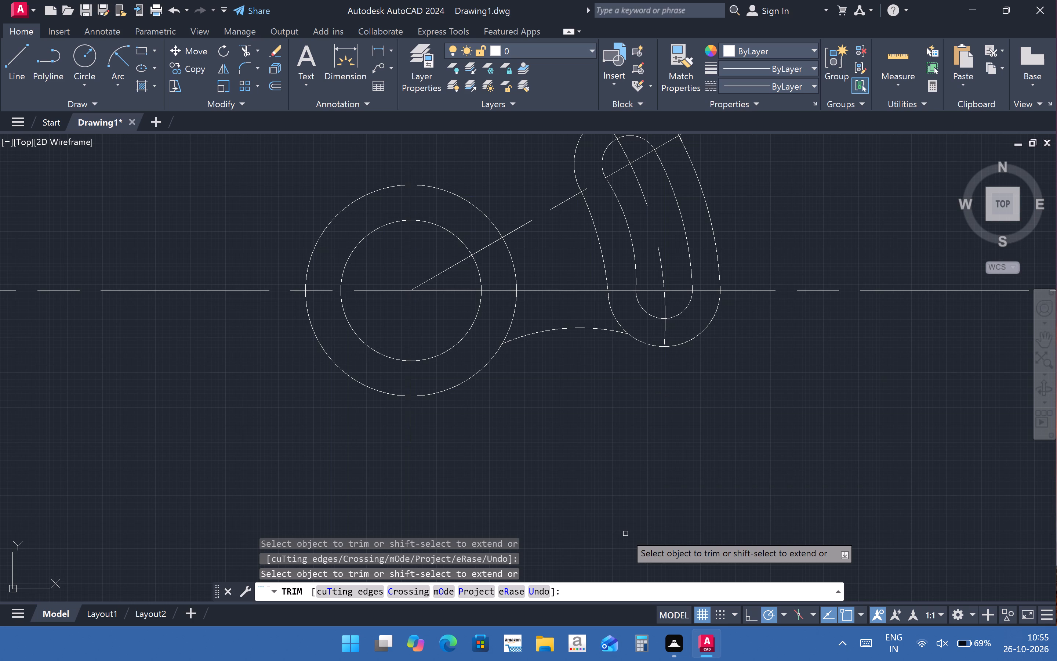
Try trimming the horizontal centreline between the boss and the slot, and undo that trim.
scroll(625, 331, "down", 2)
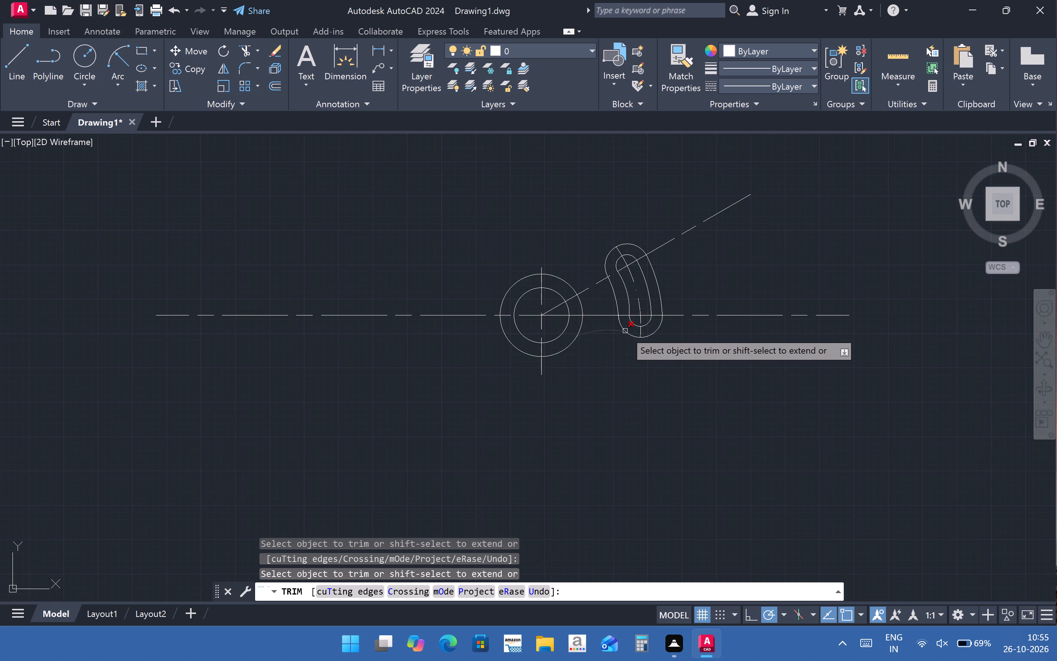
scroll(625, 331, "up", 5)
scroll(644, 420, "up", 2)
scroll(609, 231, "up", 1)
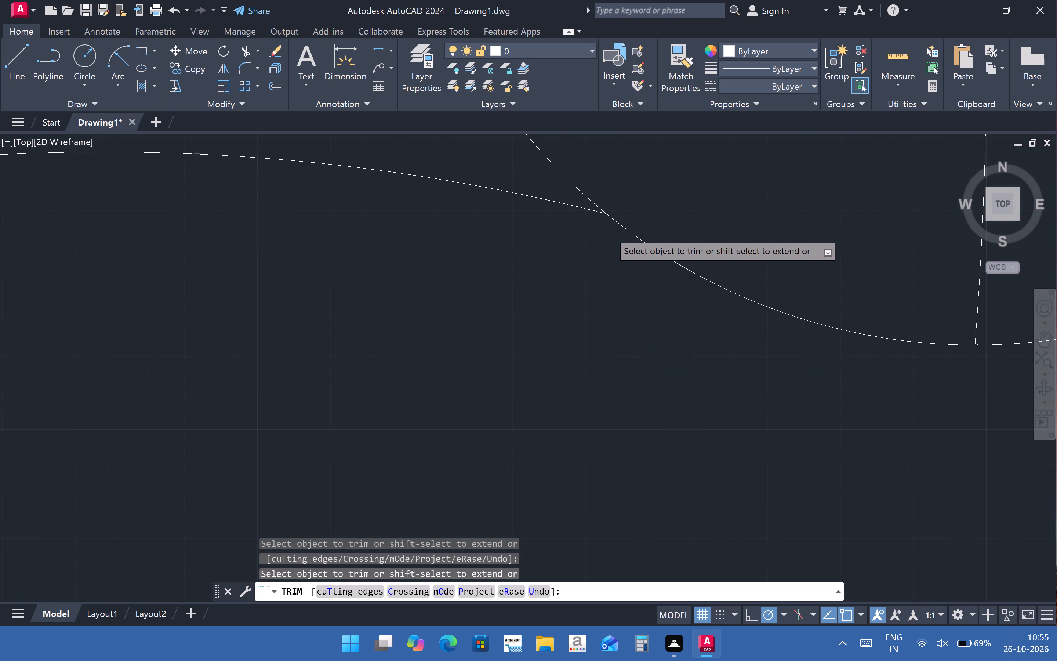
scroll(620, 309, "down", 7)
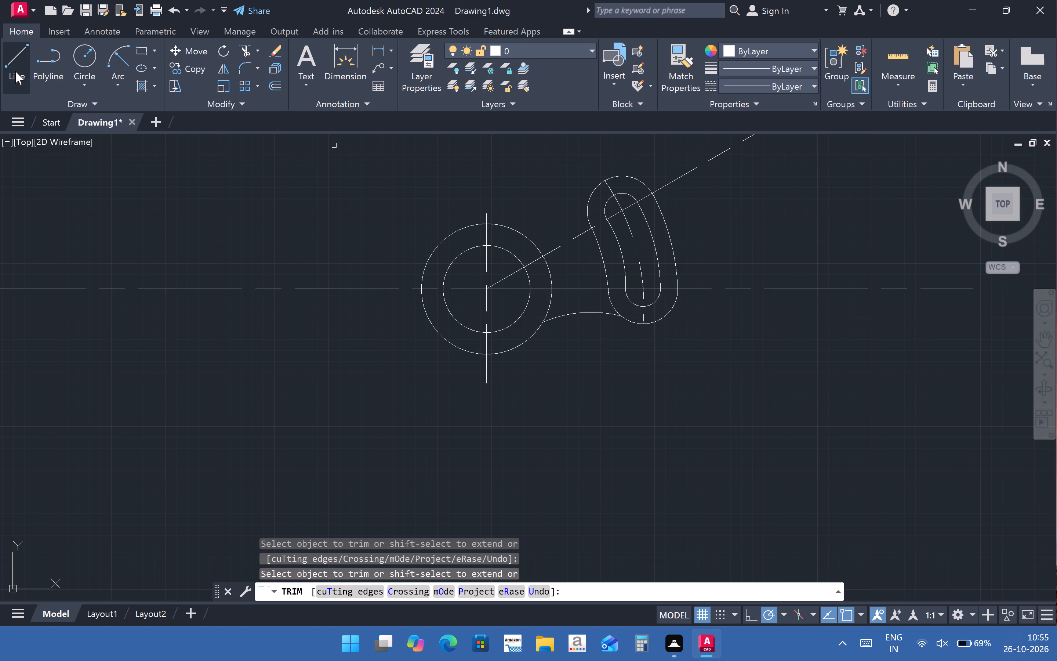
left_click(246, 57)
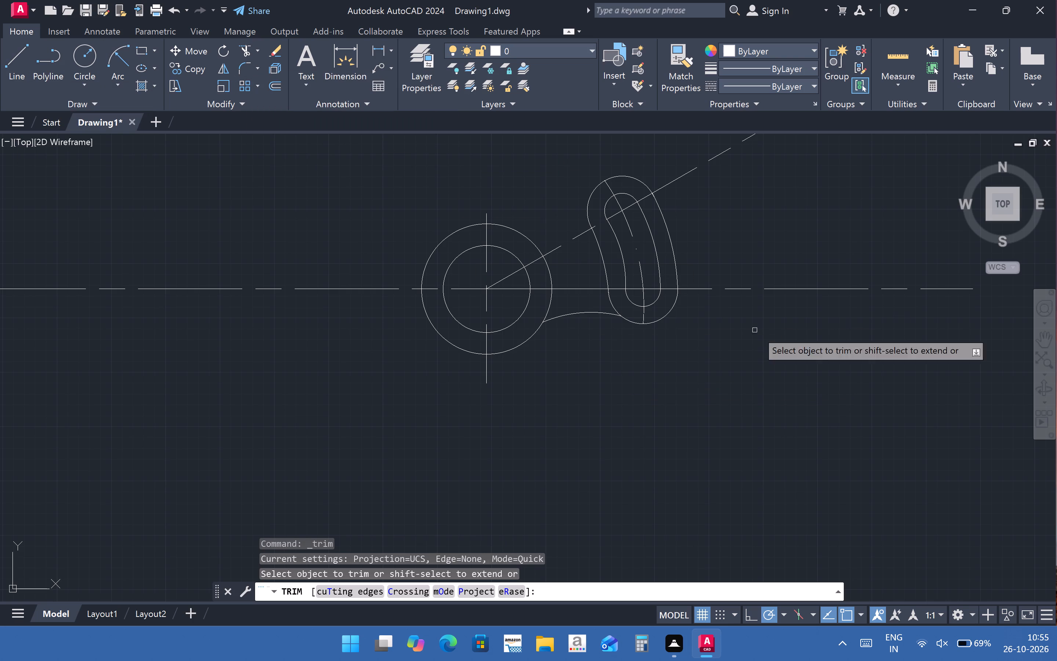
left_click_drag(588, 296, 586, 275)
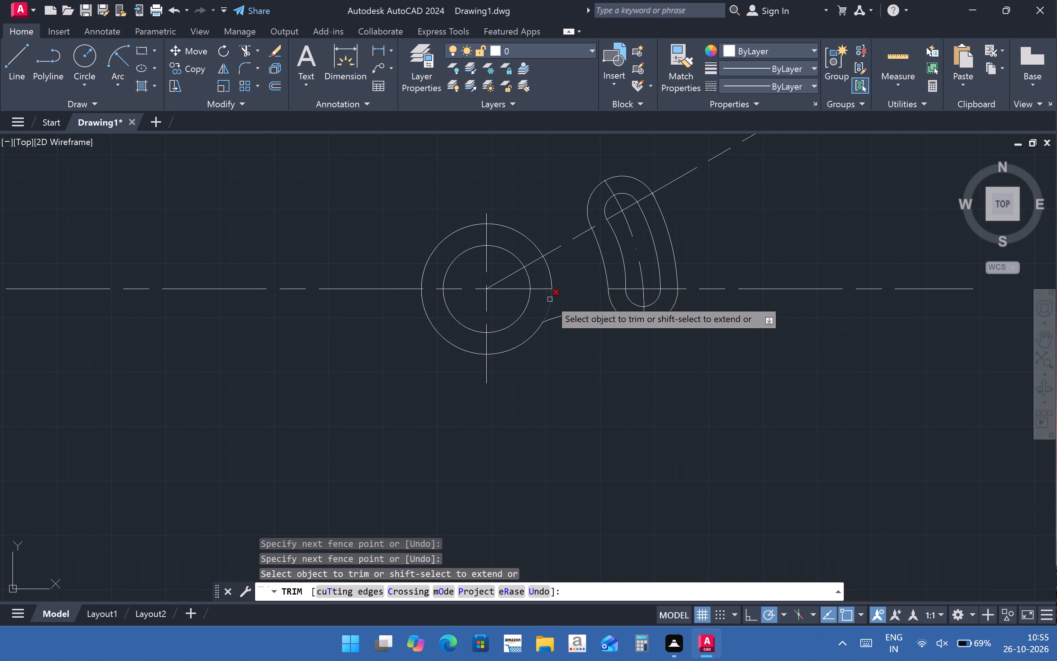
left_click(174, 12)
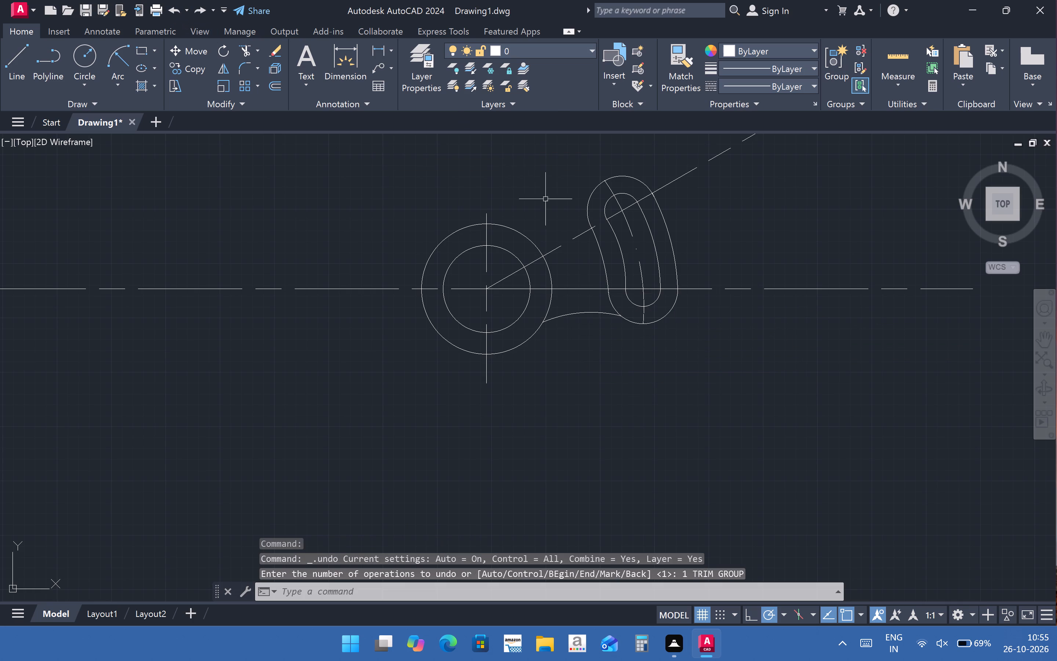
Delete the solid construction line running from the boss's centre to the slot's lower centre point.
left_click(575, 289)
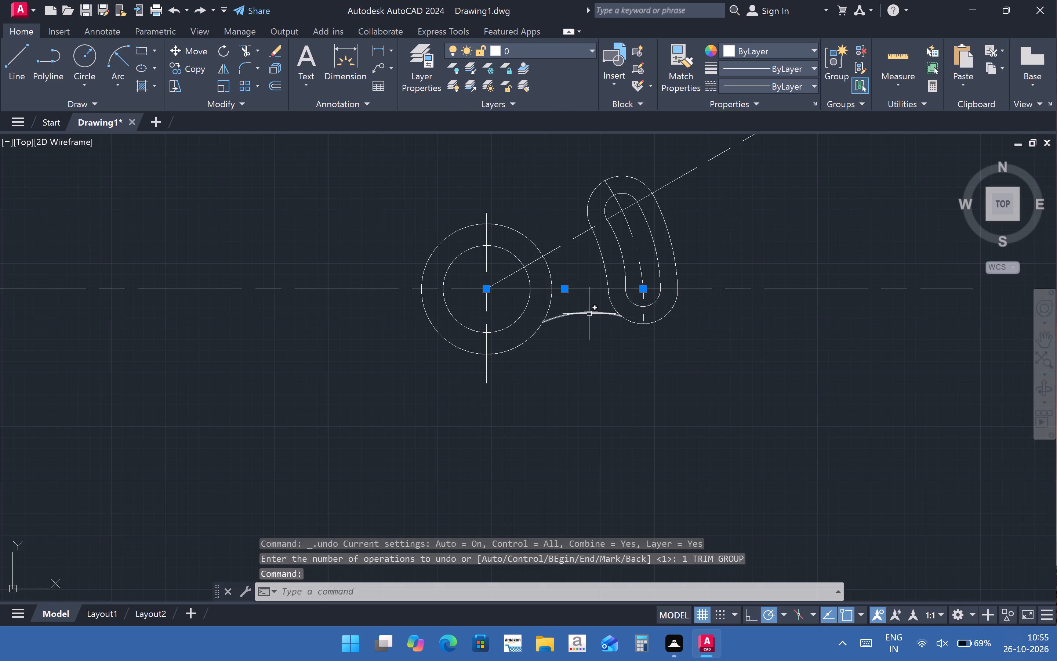
key("Delete")
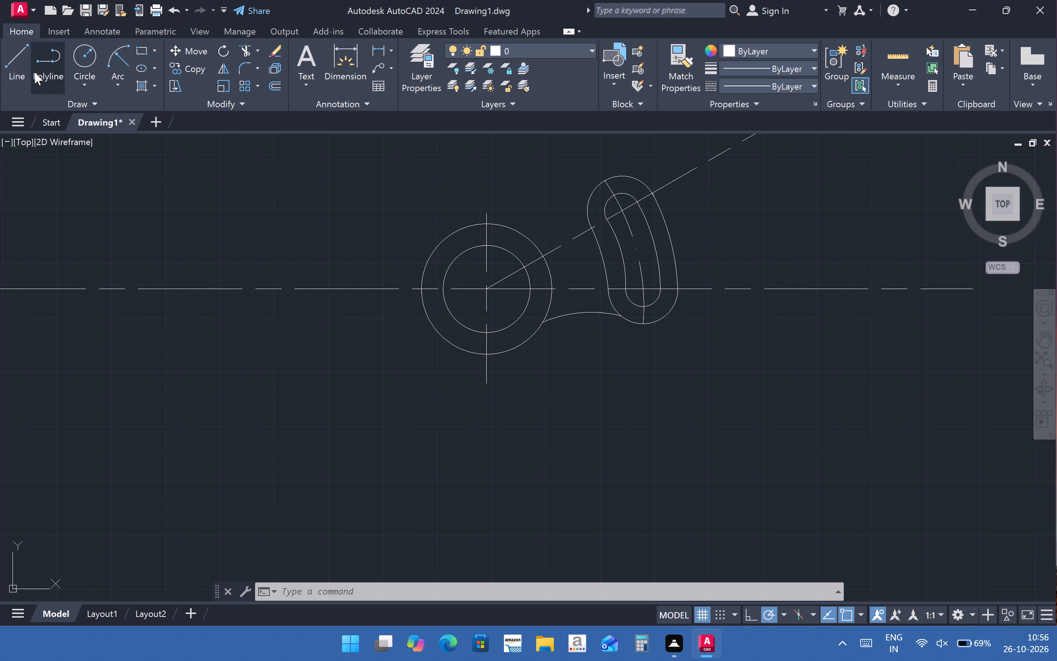
Draw a 45 mm construction line from the boss's centre along the horizontal centreline, away from the slot.
left_click(27, 62)
left_click(487, 292)
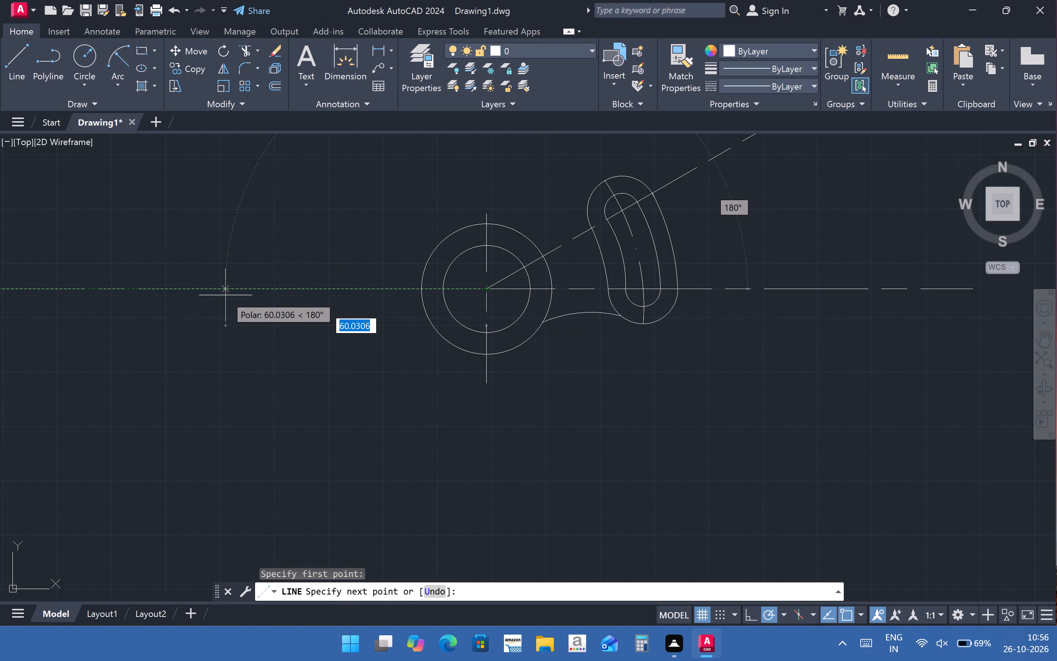
type("45")
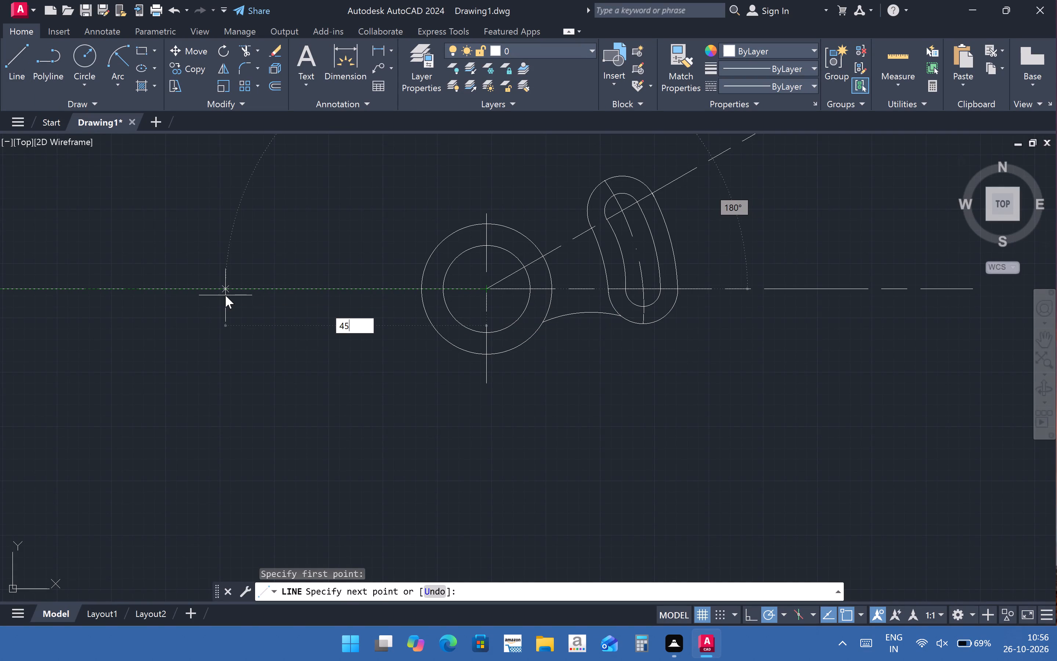
key("Return")
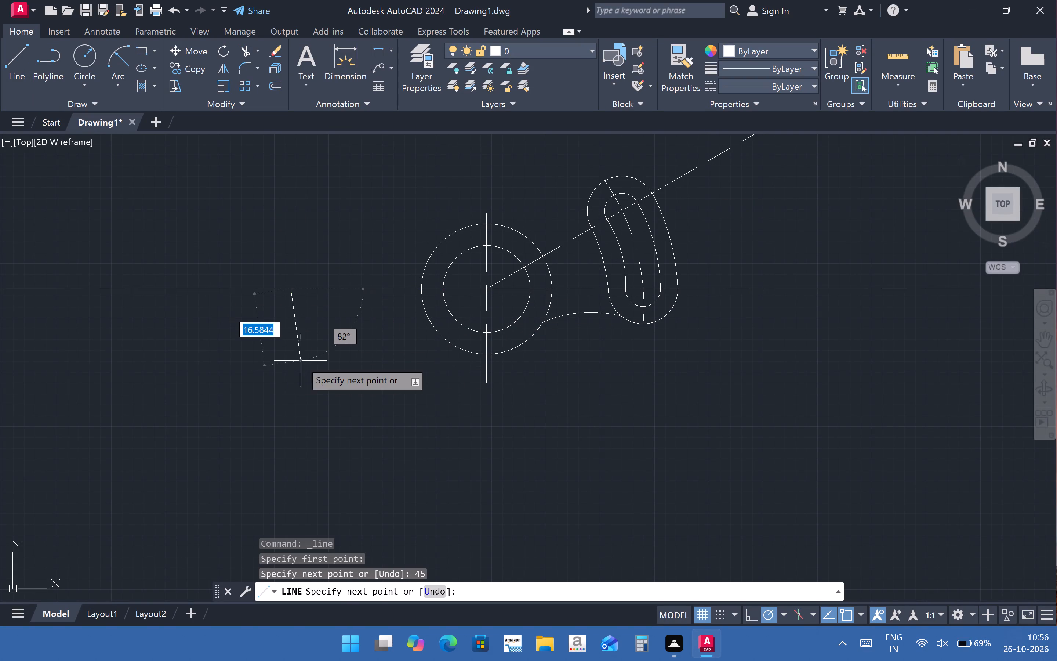
key("Escape")
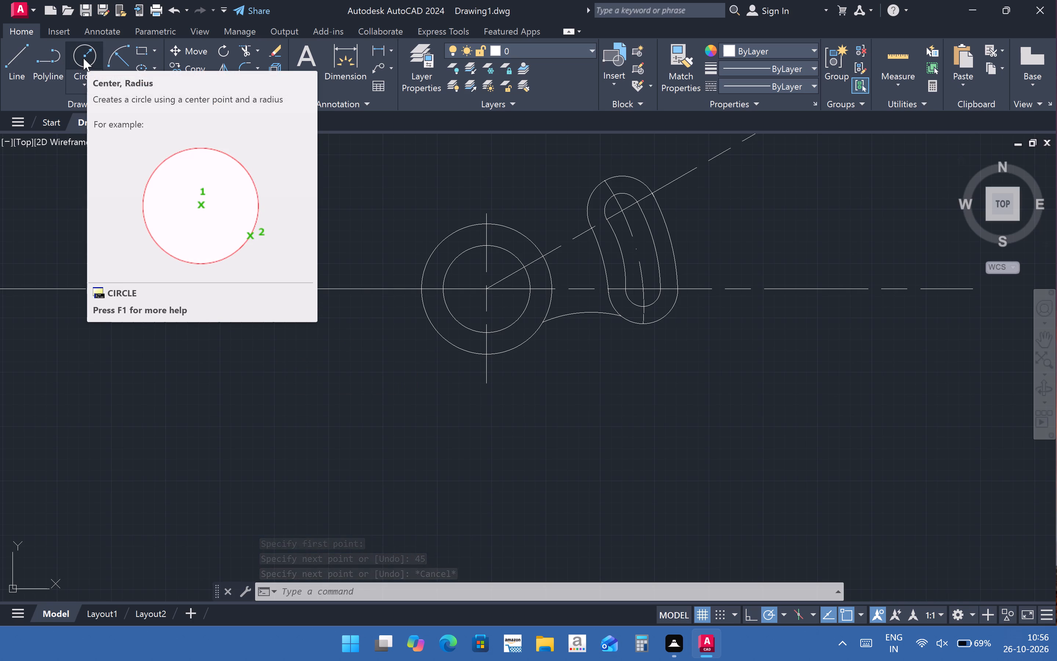
Draw a circle of radius 8 mm centred on the far end of the 45 mm construction line.
left_click(86, 57)
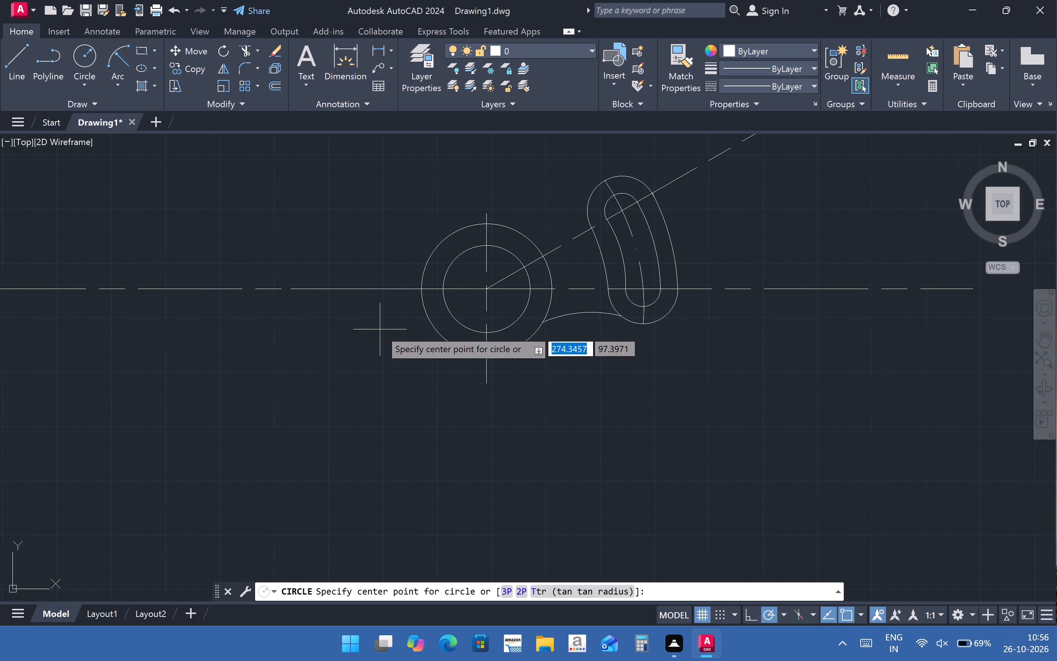
left_click(294, 290)
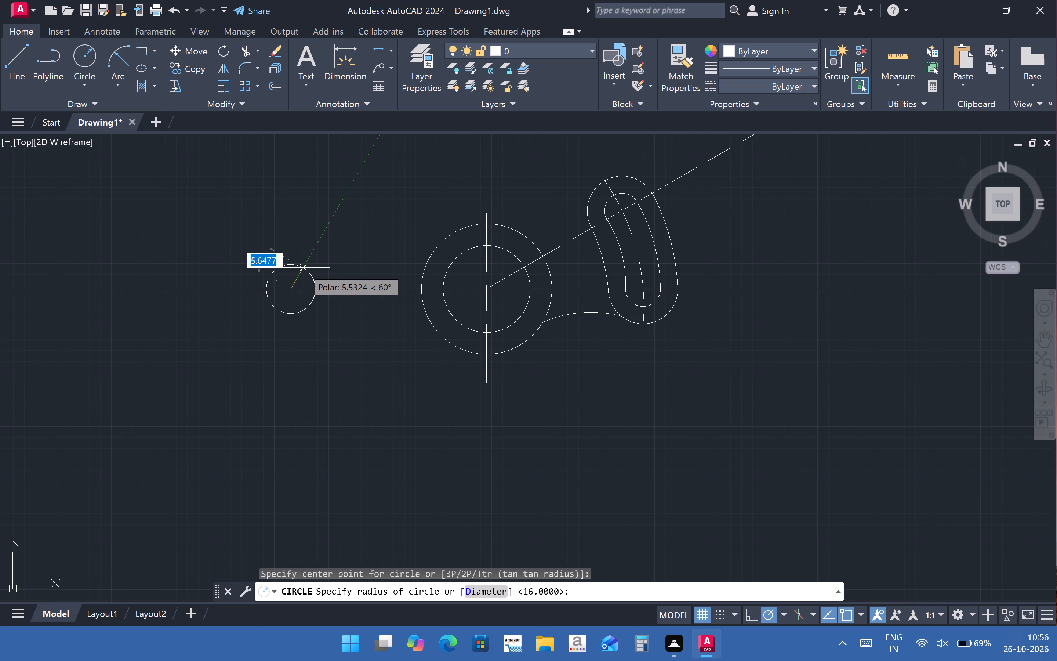
key("8")
key("Return")
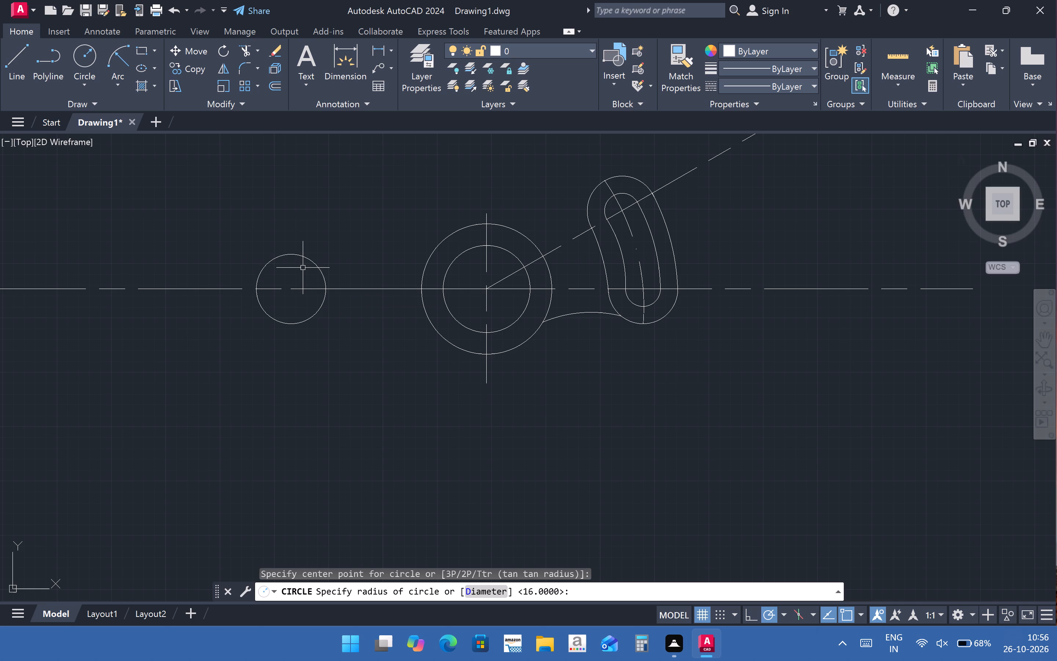
Delete the 45 mm construction line between the boss's centre and the new circle's centre.
left_click(374, 289)
key("Delete")
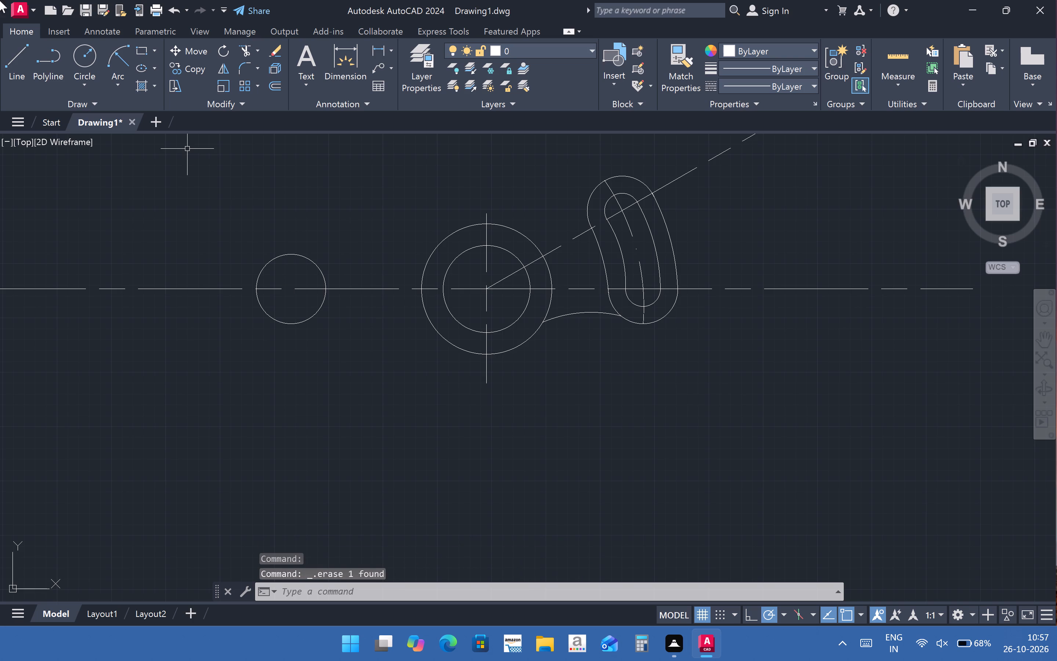
Draw a 10 mm line from the 8 mm radius circle's centre along the horizontal centreline towards the boss.
left_click(13, 60)
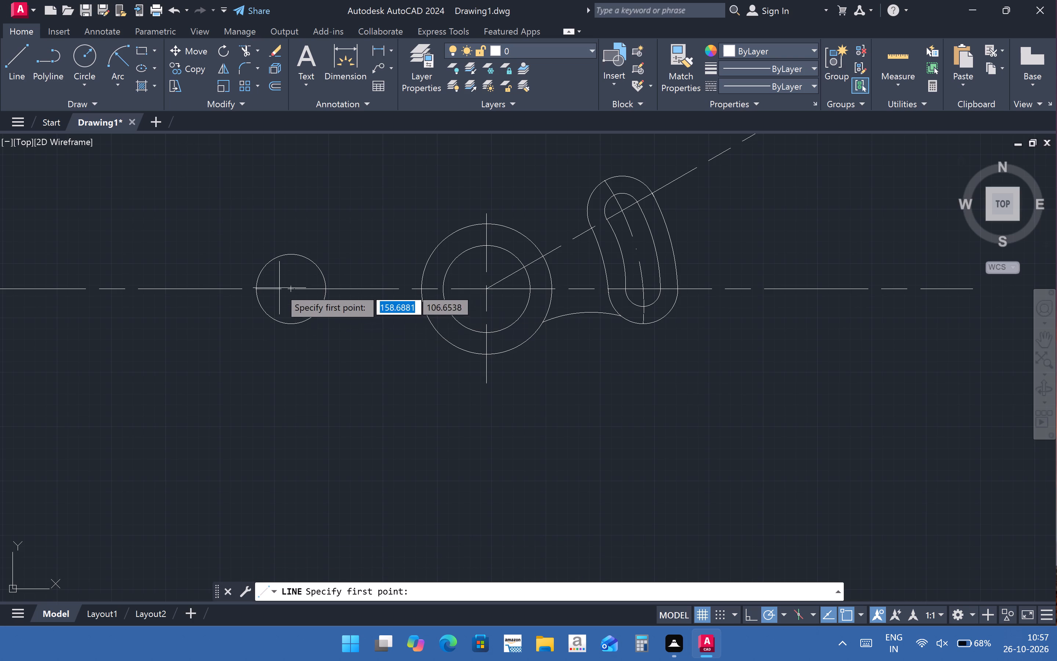
left_click(292, 291)
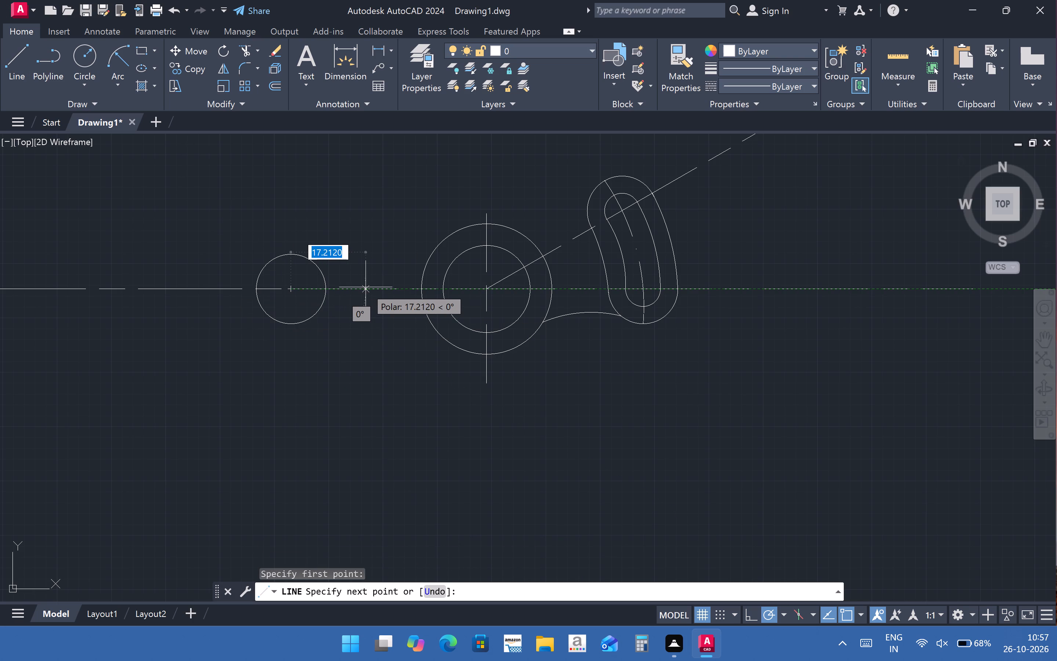
type("10")
key("Return")
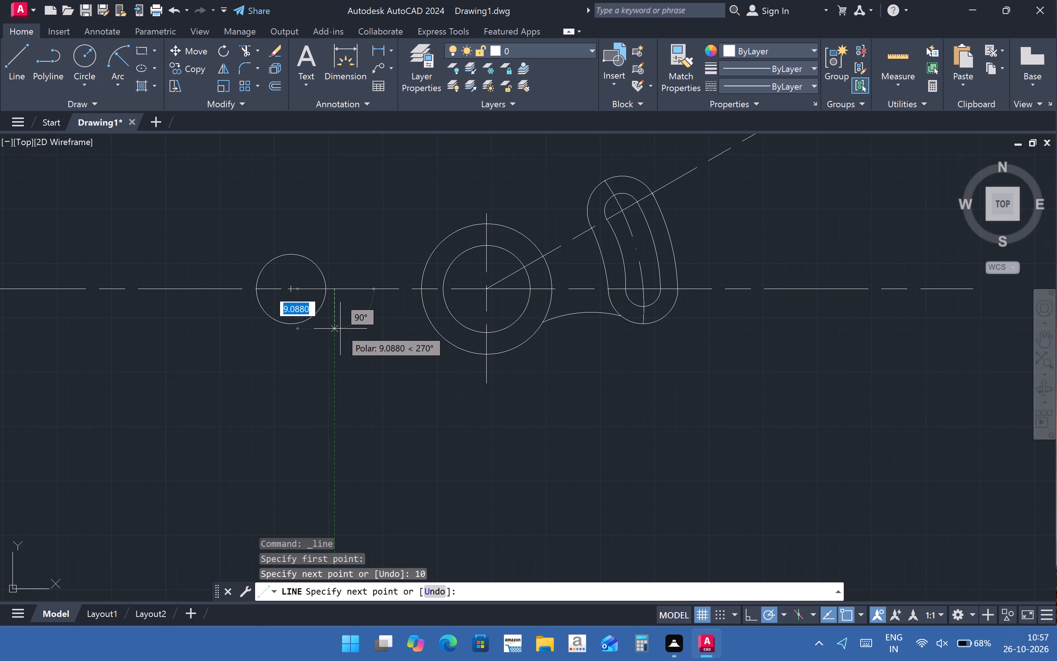
key("Escape")
Draw a circle of radius 10 mm centred on the end of the 10 mm line nearest the boss.
left_click(88, 61)
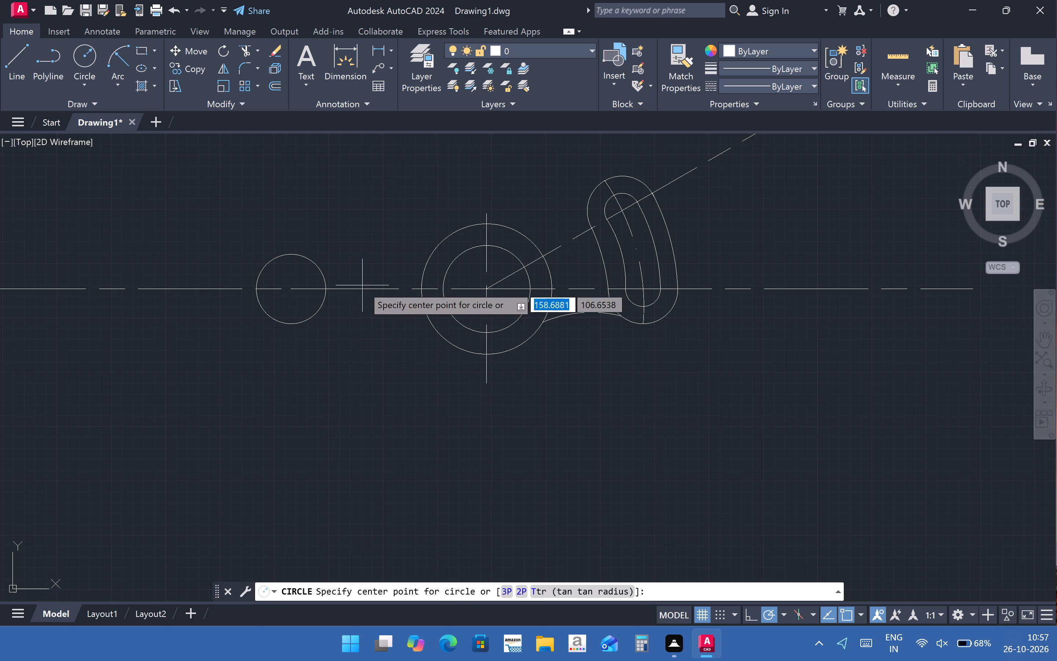
left_click(339, 289)
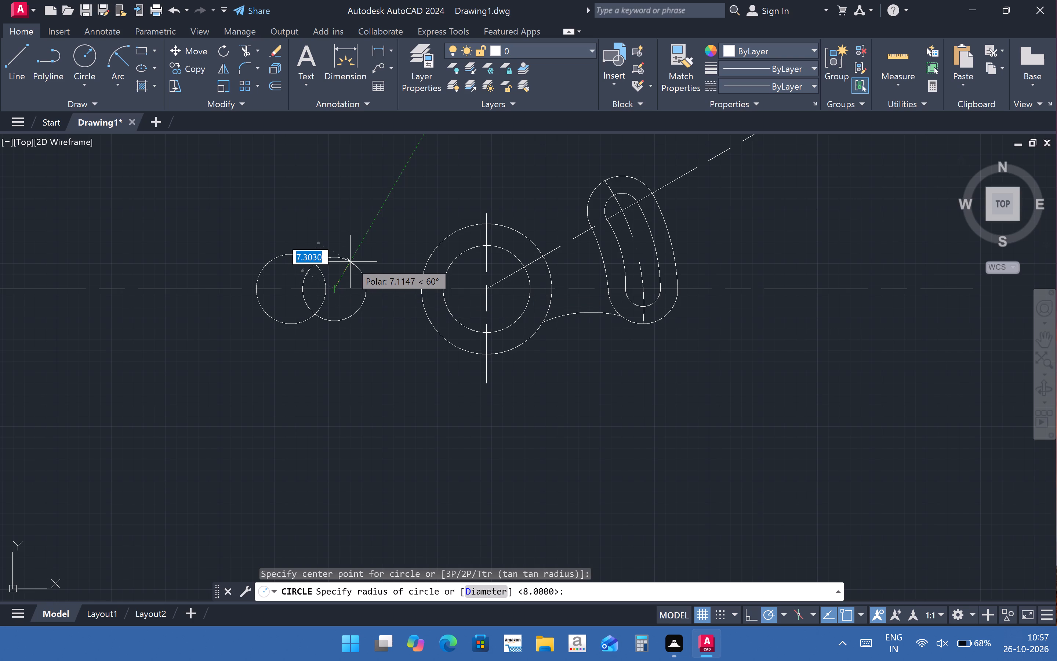
type("10")
key("Return")
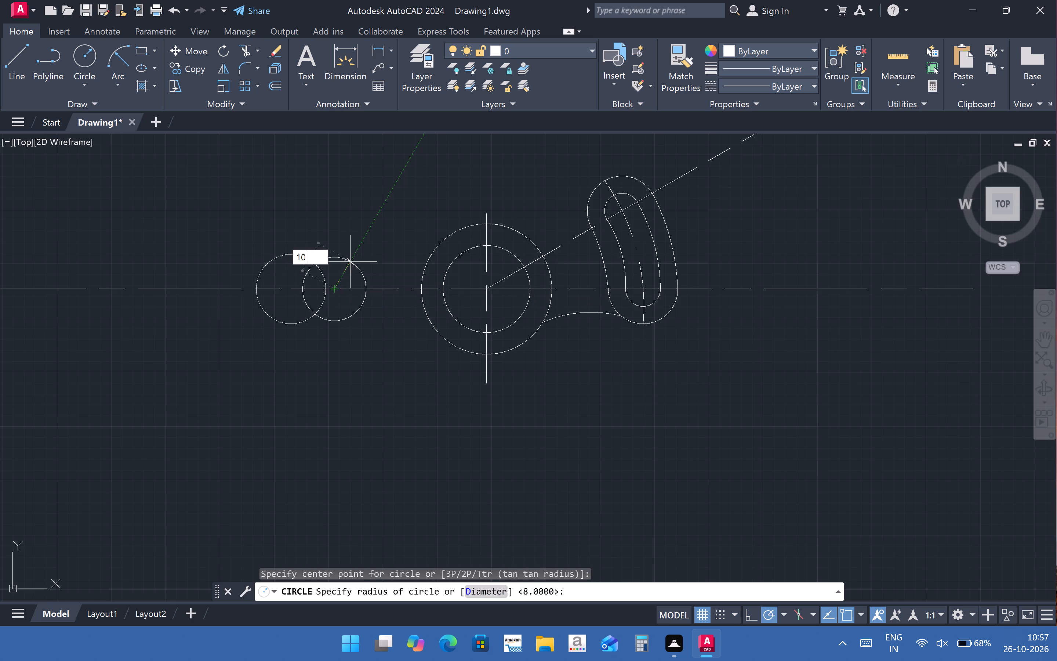
key("Escape")
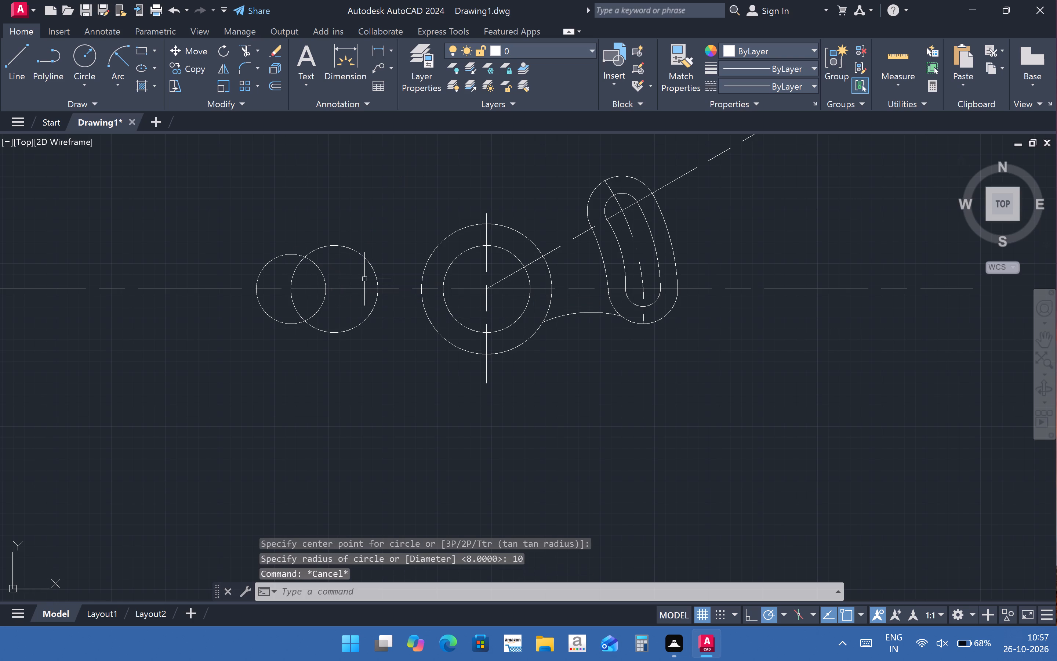
Replace the 10 mm radius circle nearest the boss with a circle of radius 8 mm on the same centre.
left_click(376, 275)
key("Delete")
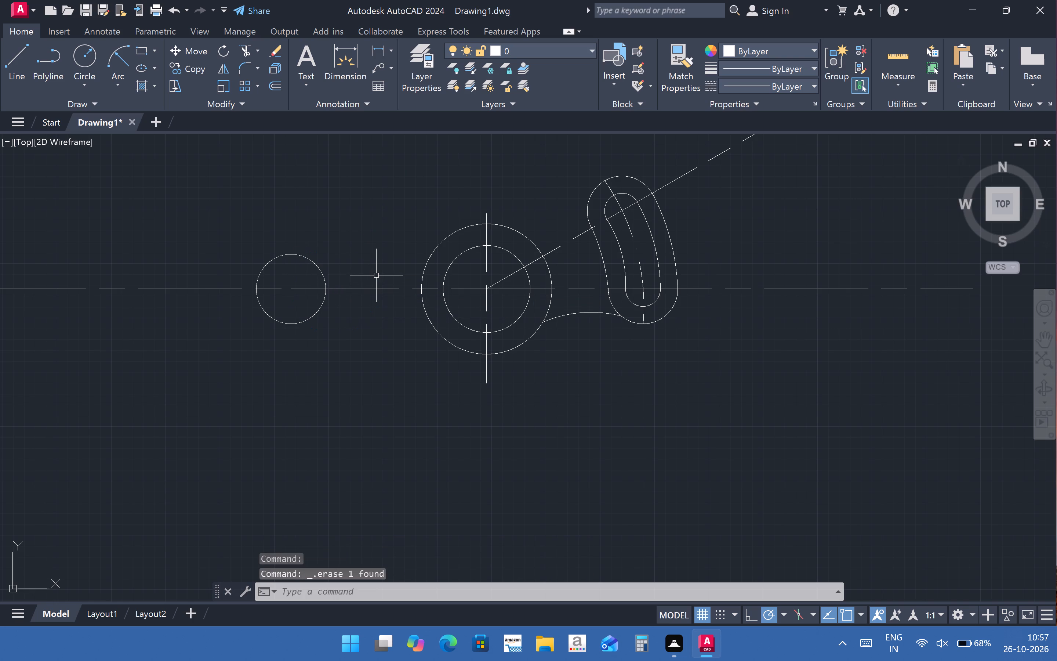
left_click(85, 89)
left_click(91, 113)
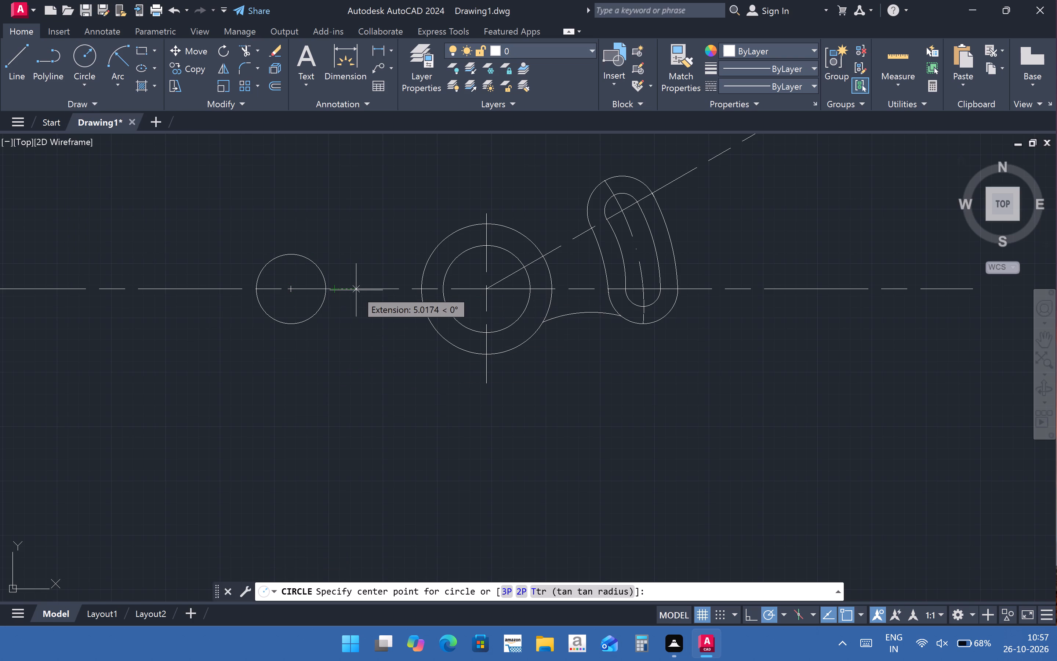
left_click(336, 290)
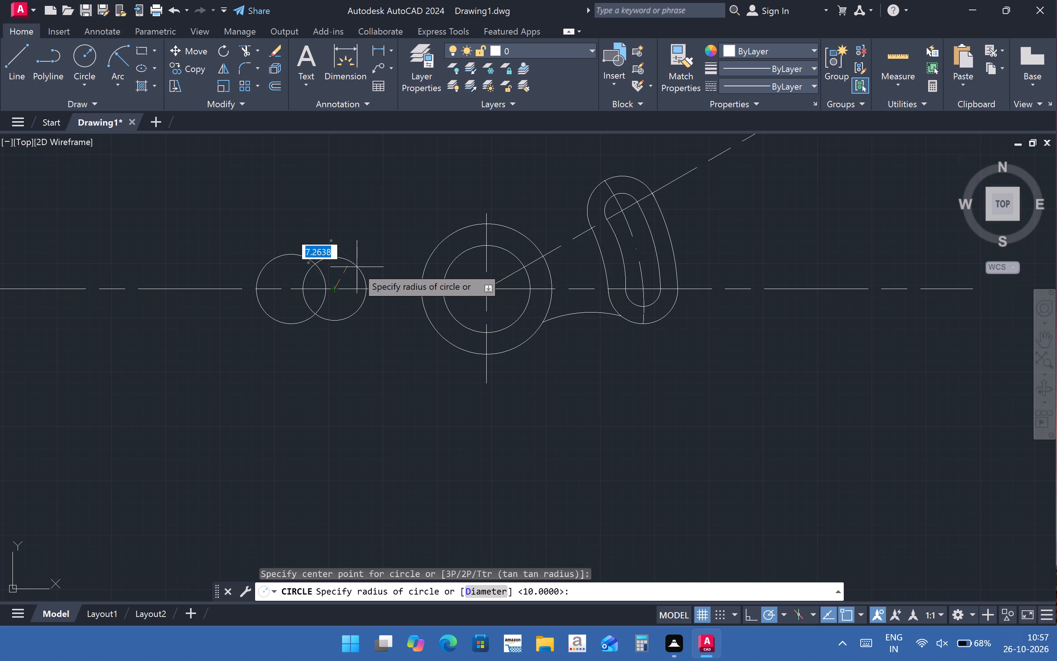
key("8")
key("Return")
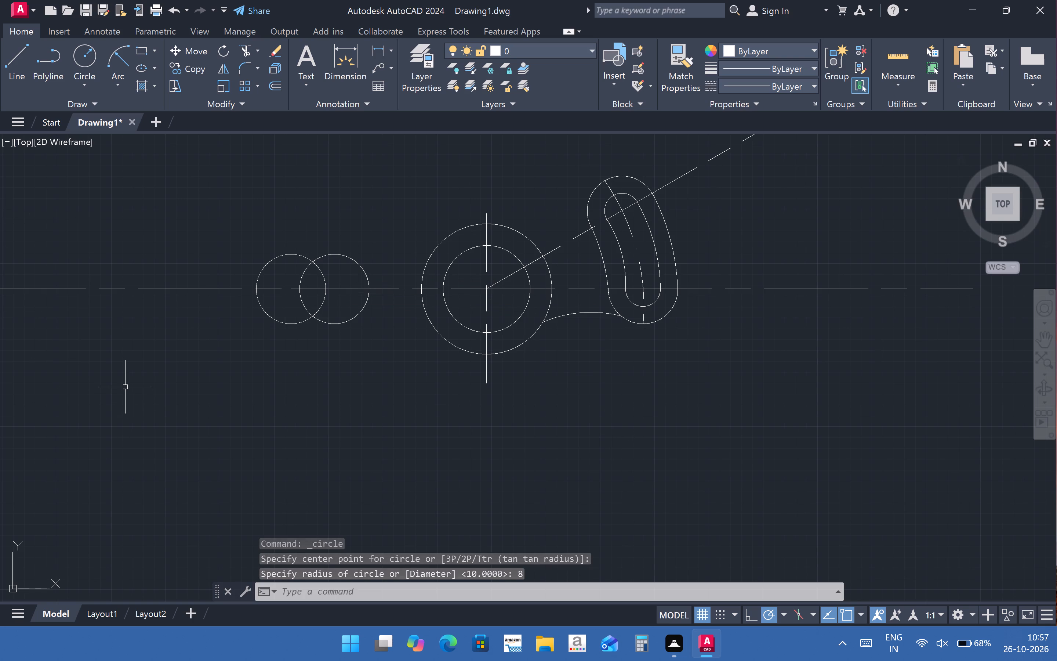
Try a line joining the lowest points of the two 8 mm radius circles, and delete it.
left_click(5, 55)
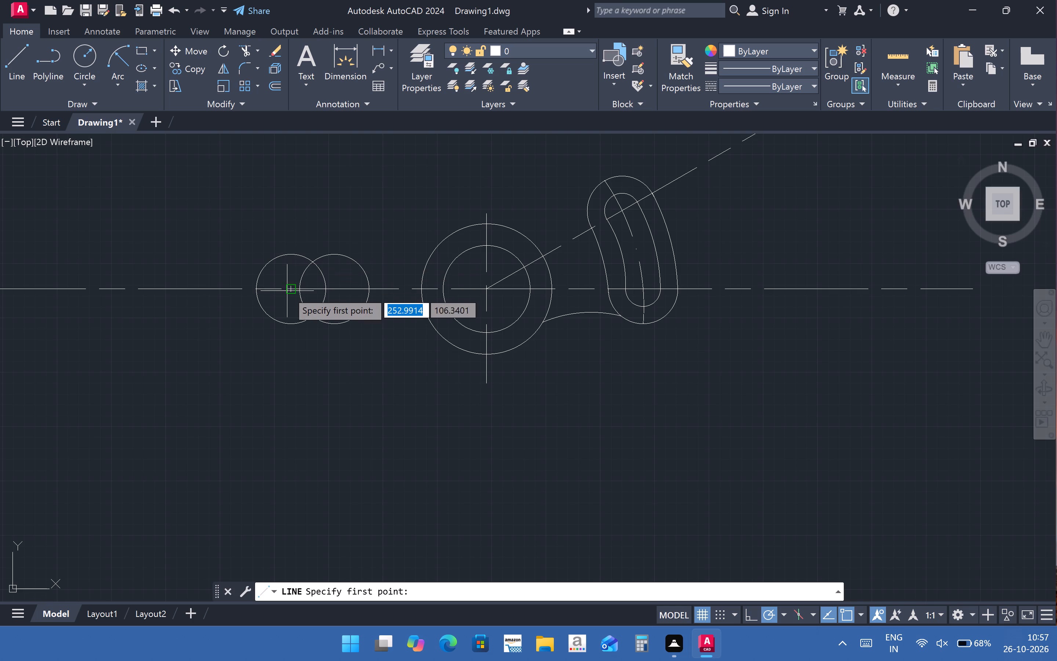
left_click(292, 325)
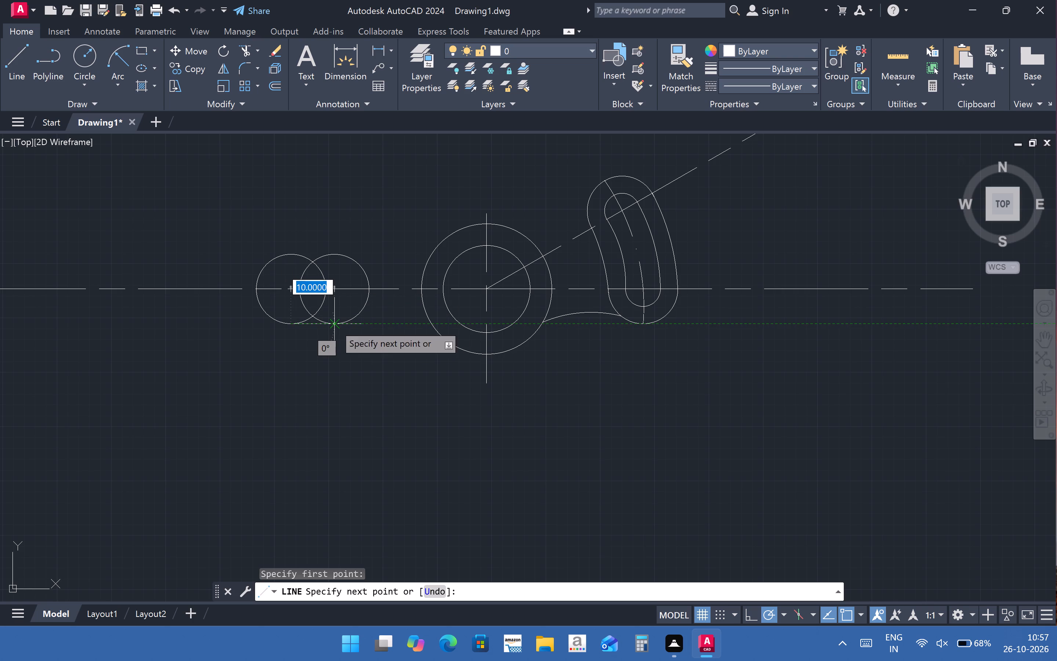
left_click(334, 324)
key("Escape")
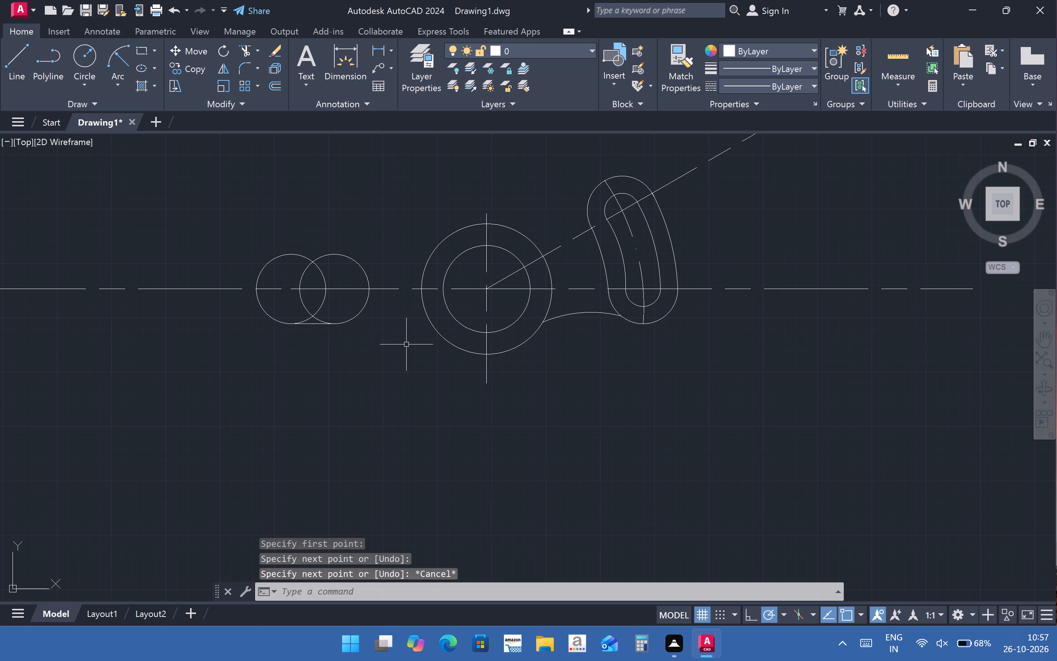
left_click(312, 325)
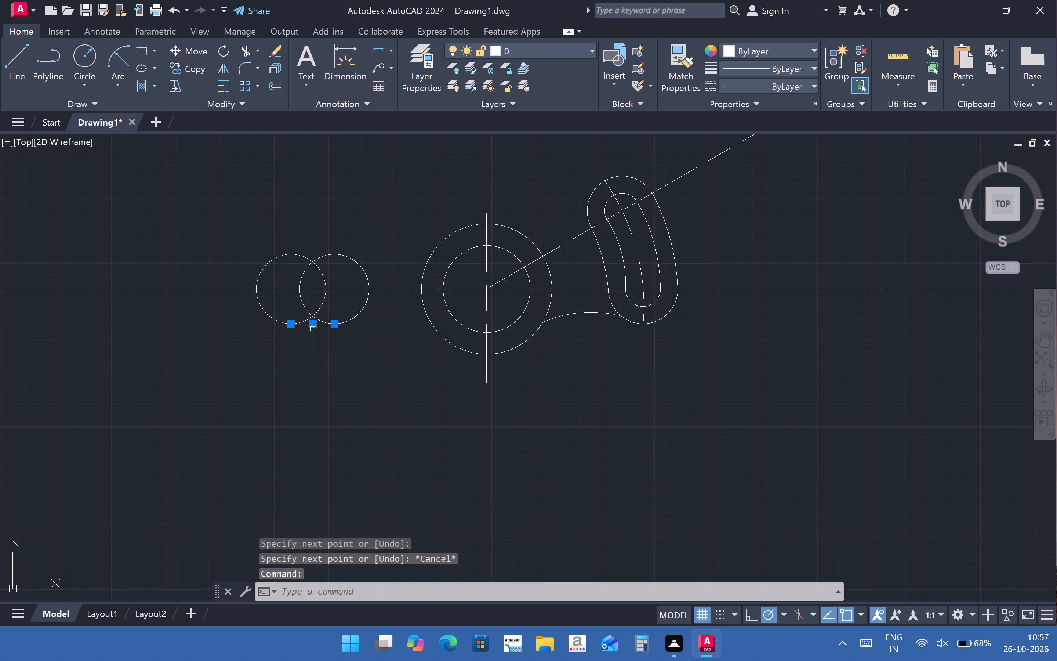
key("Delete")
Draw a line tangent to both 8 mm radius circles along their upper side.
left_click(18, 57)
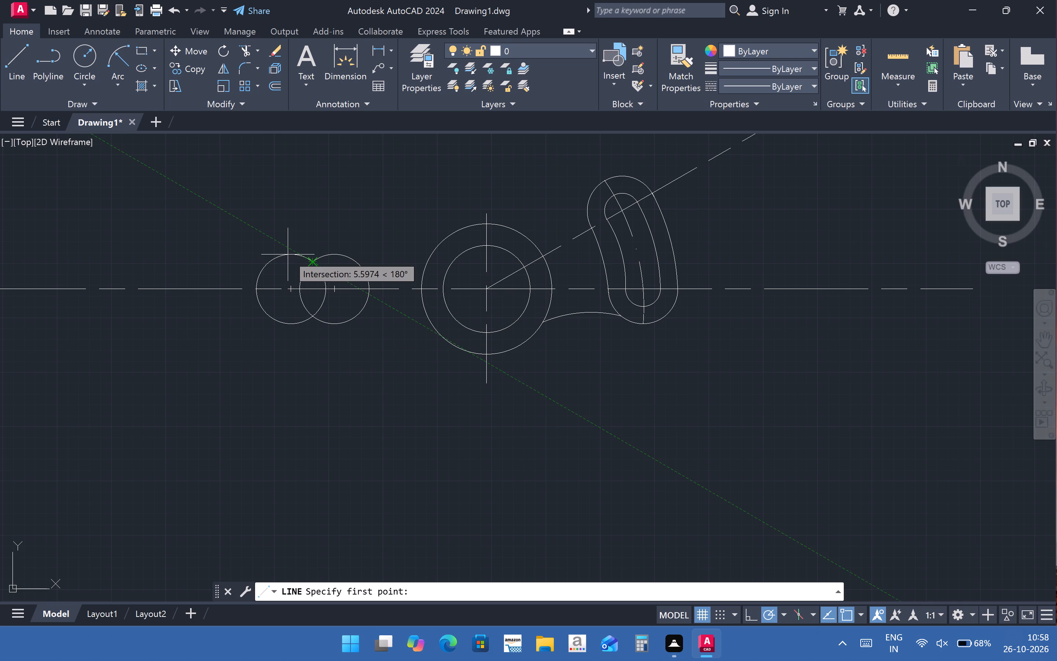
type("tan")
key("Return")
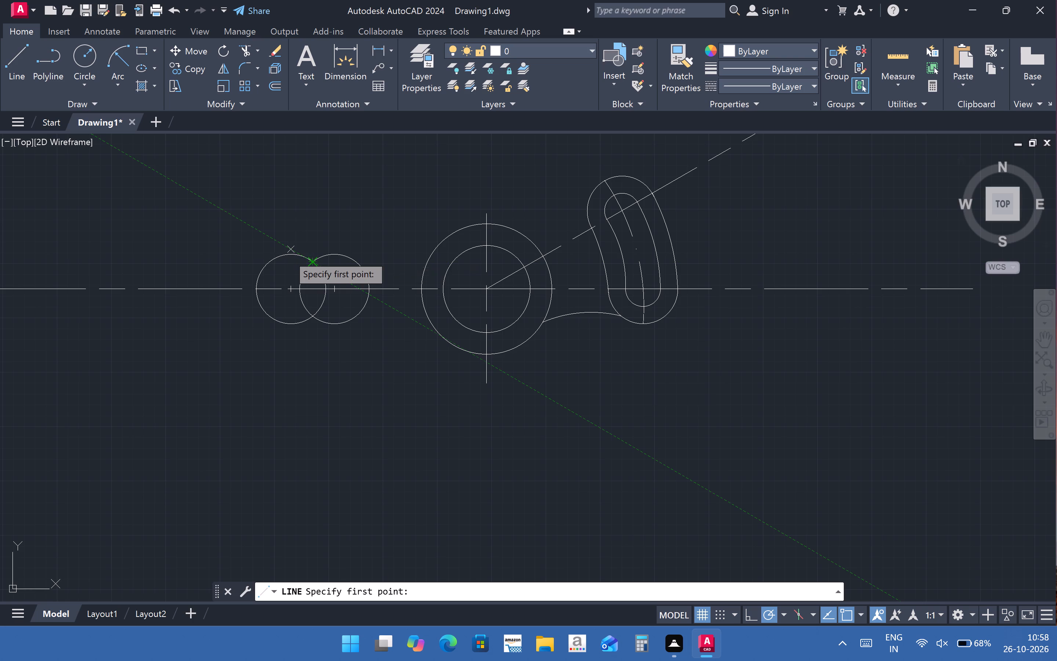
scroll(290, 252, "up", 3)
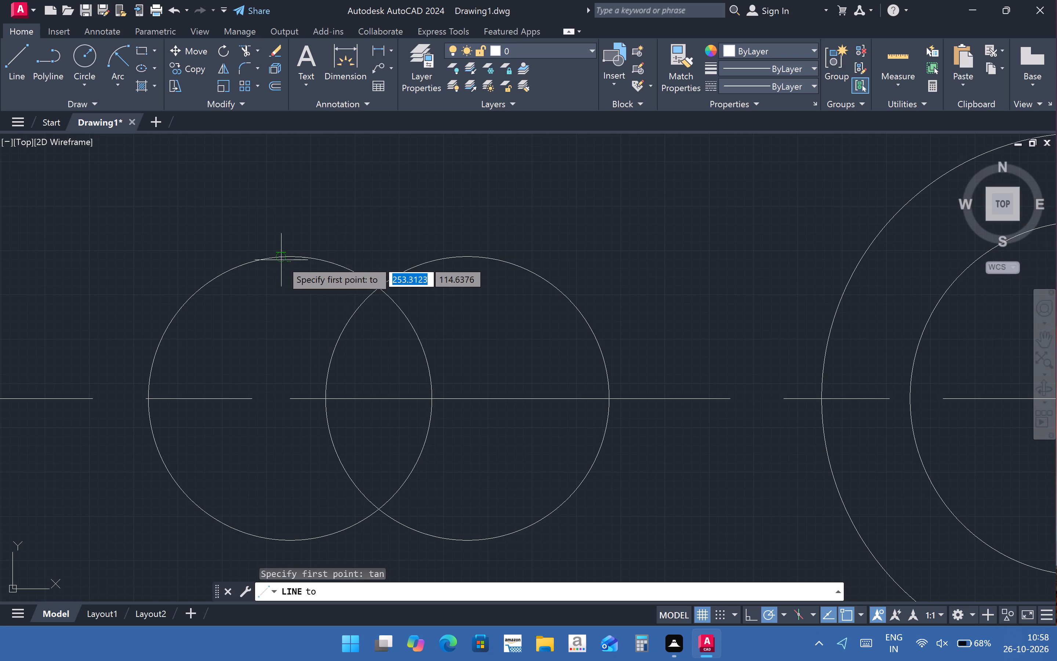
left_click(287, 260)
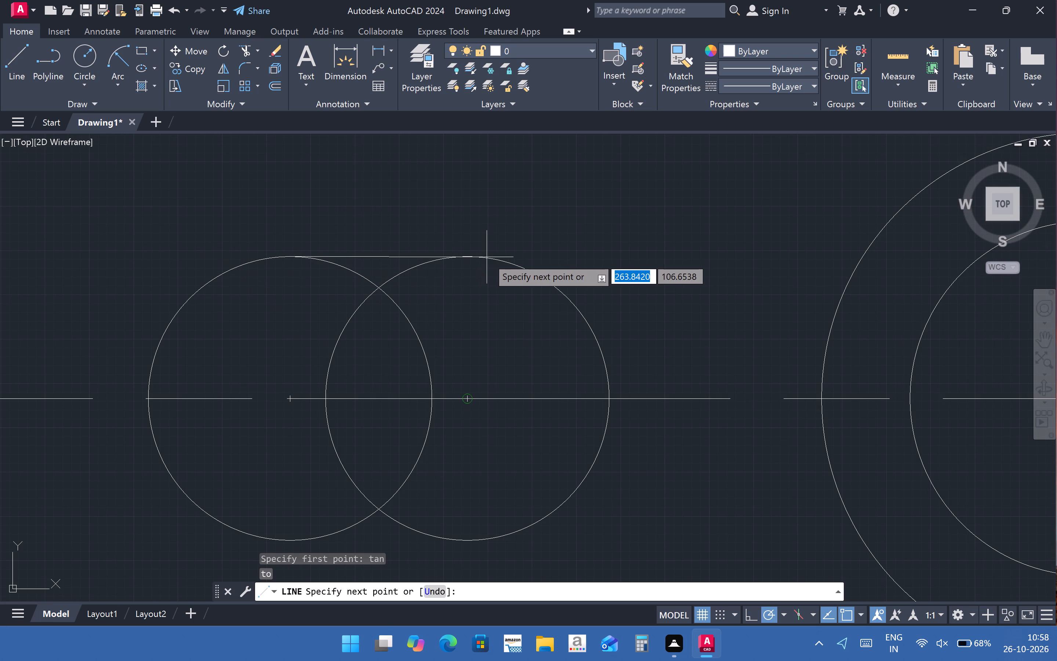
type("tan")
key("Return")
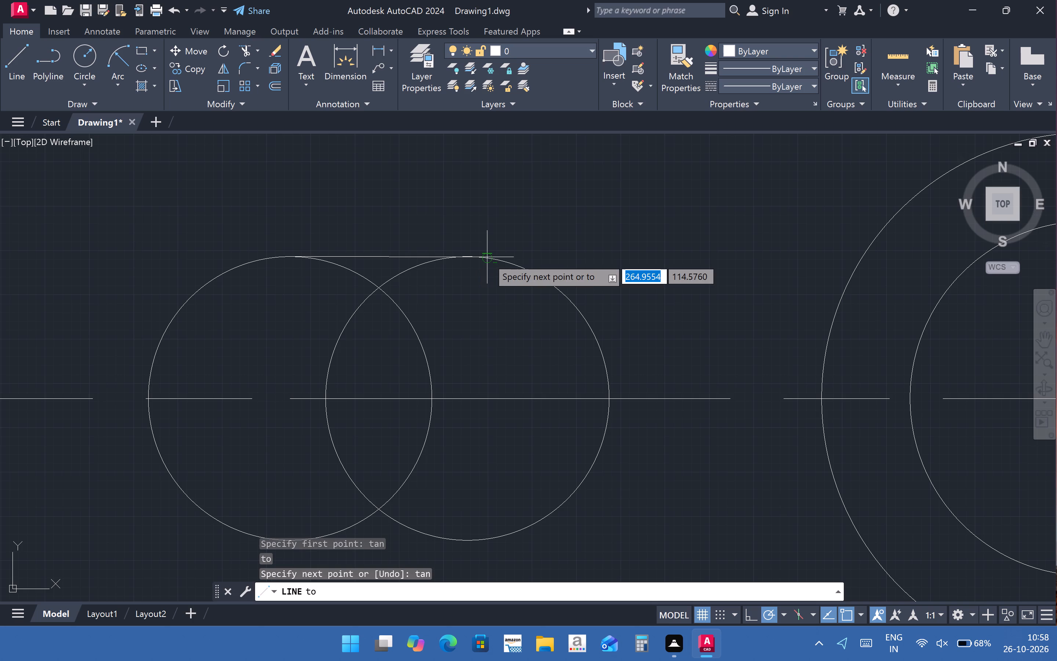
left_click(487, 257)
key("Escape")
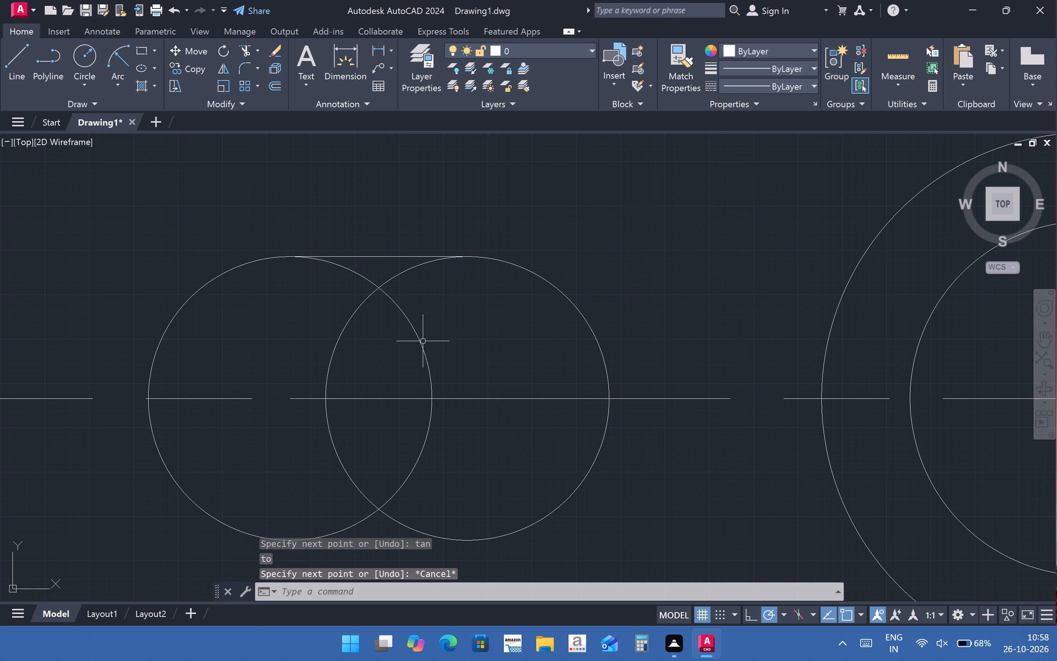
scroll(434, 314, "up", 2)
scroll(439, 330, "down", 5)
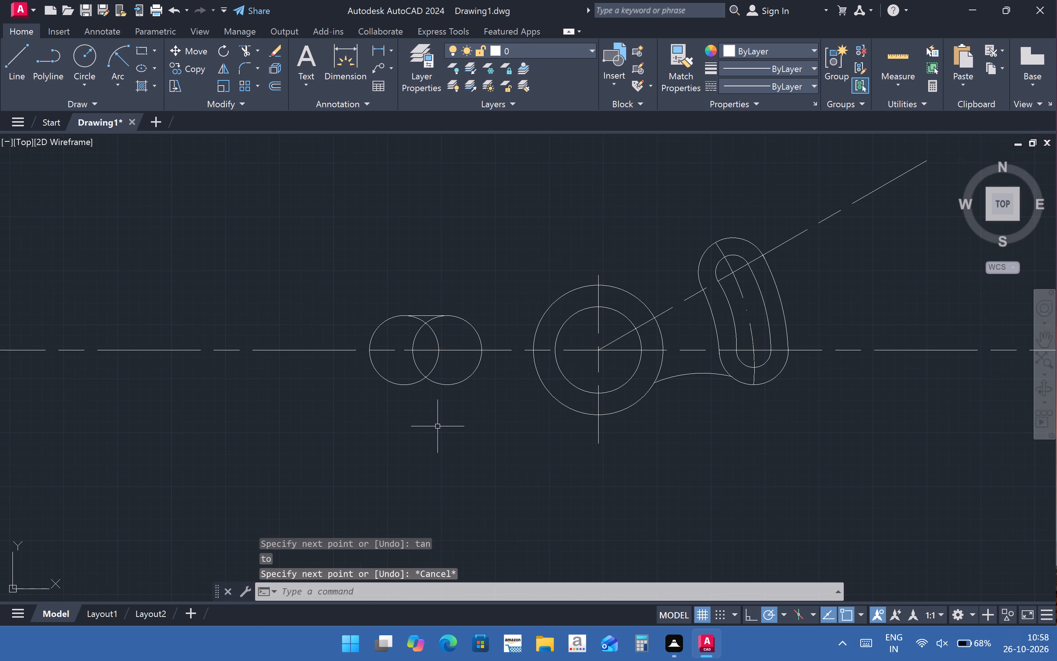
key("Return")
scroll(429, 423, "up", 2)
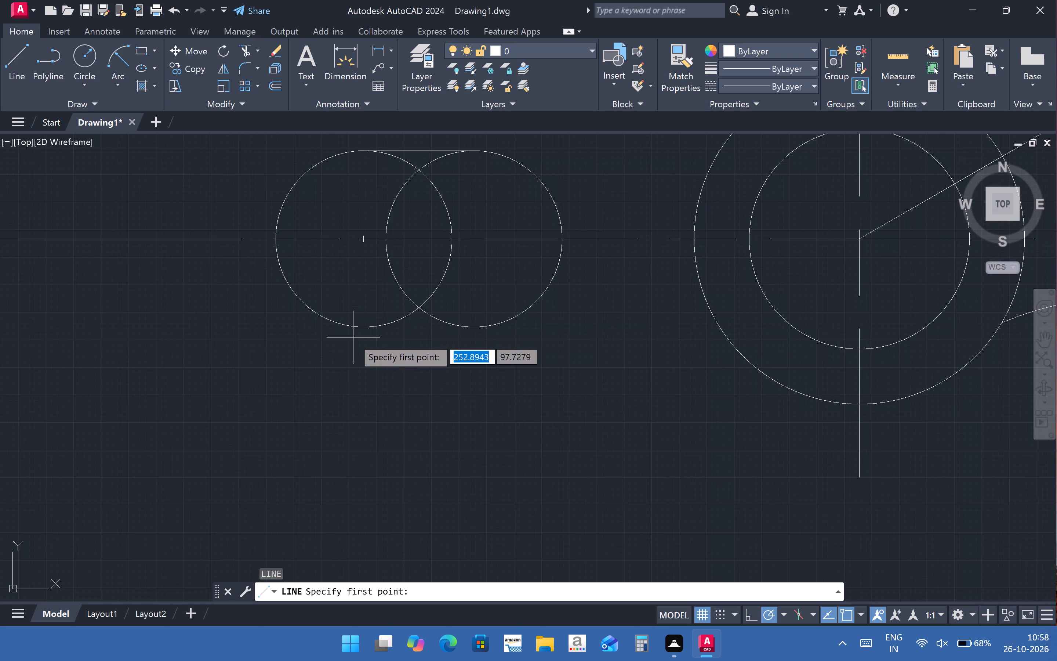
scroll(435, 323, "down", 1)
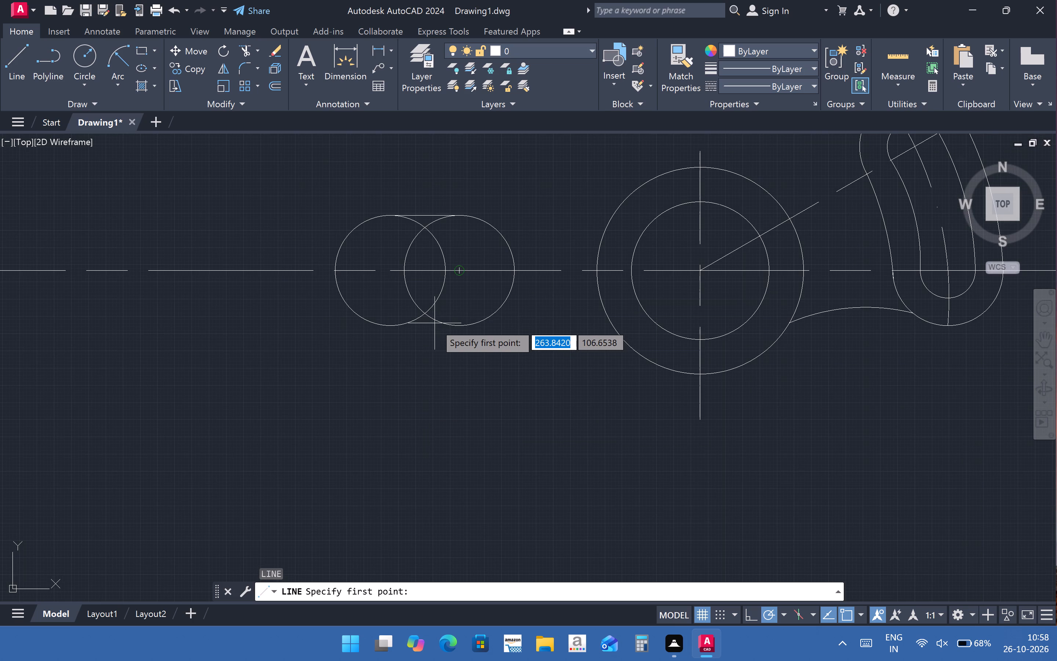
Mirror the upper tangent line about the horizontal centreline through the two circle centres, keeping the original line.
left_click(221, 72)
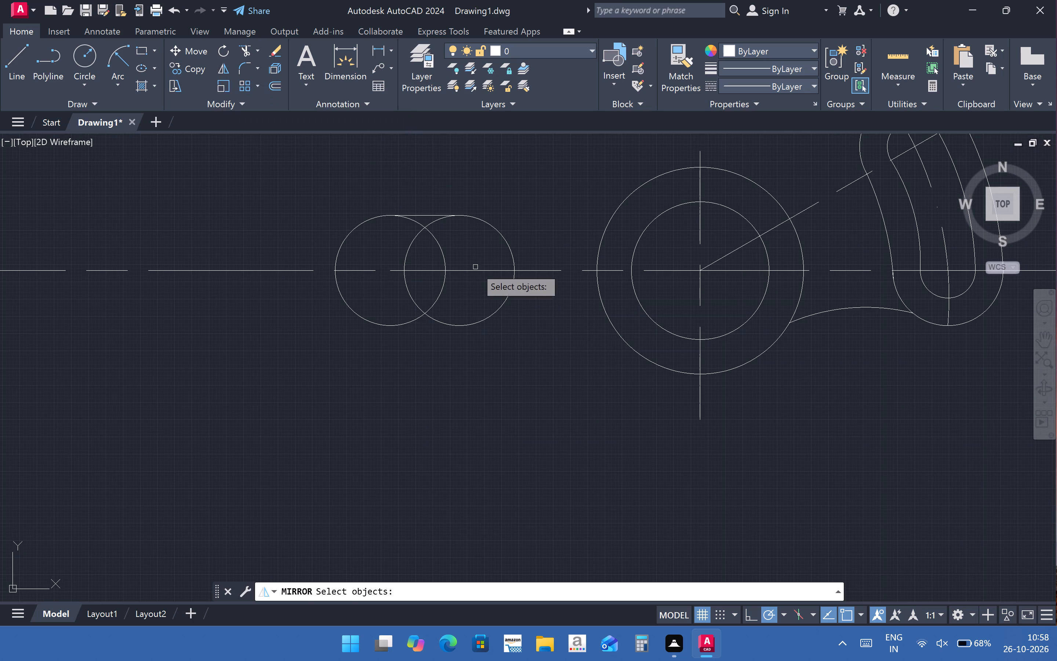
left_click(429, 214)
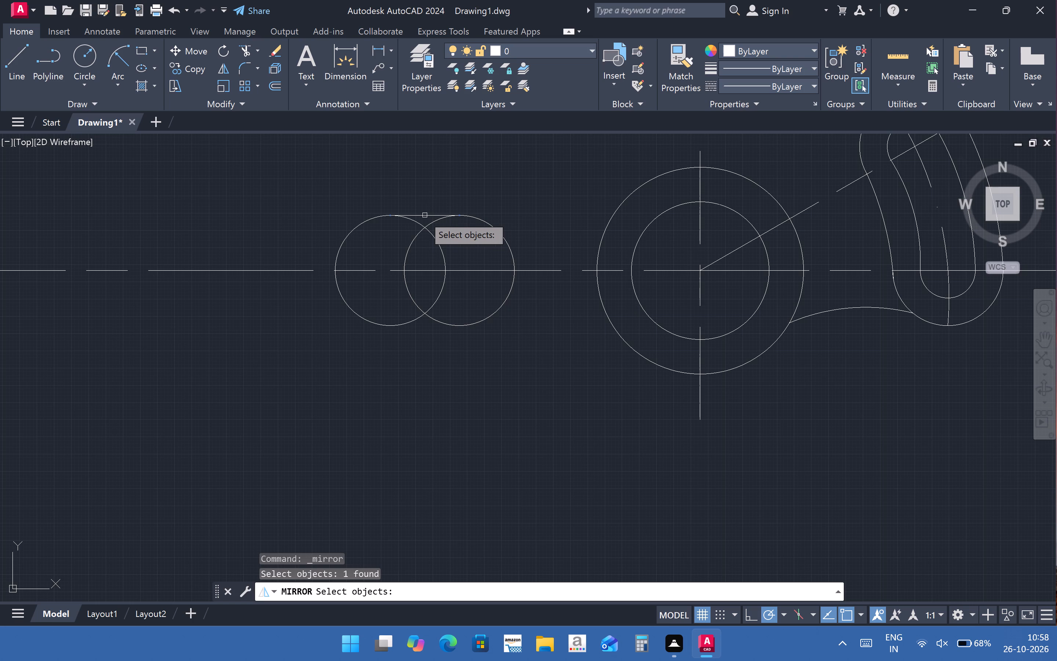
key("Return")
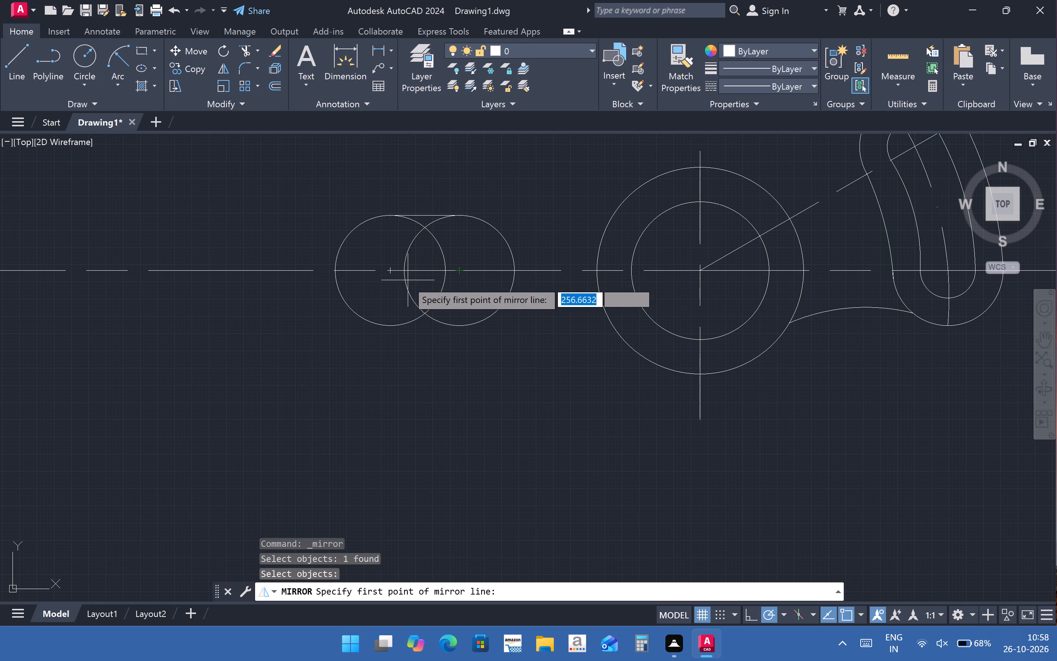
left_click(461, 272)
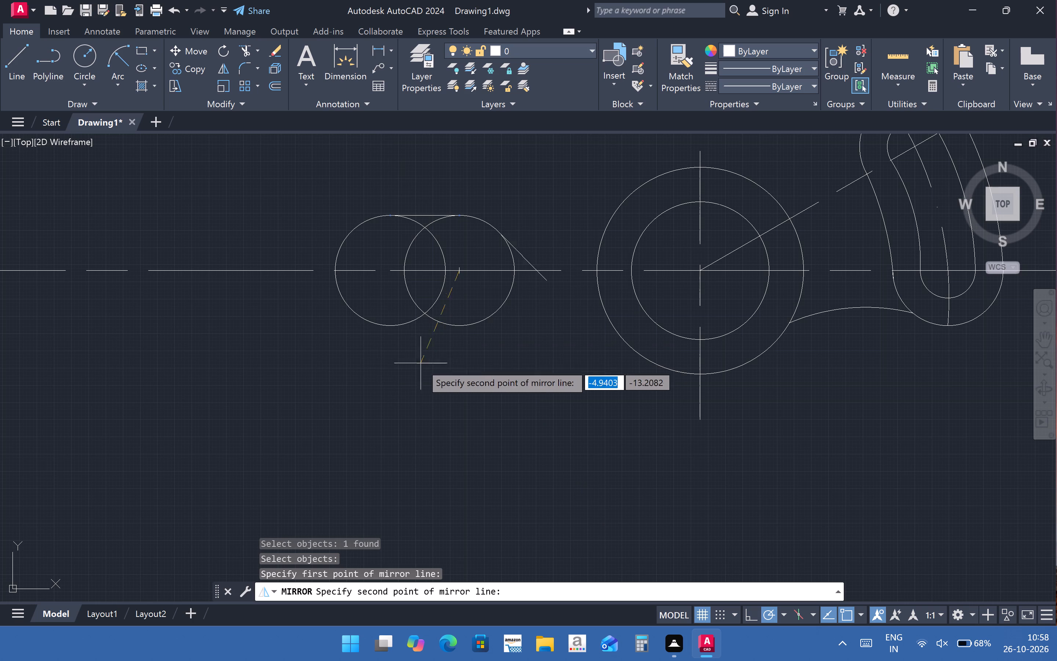
left_click(389, 272)
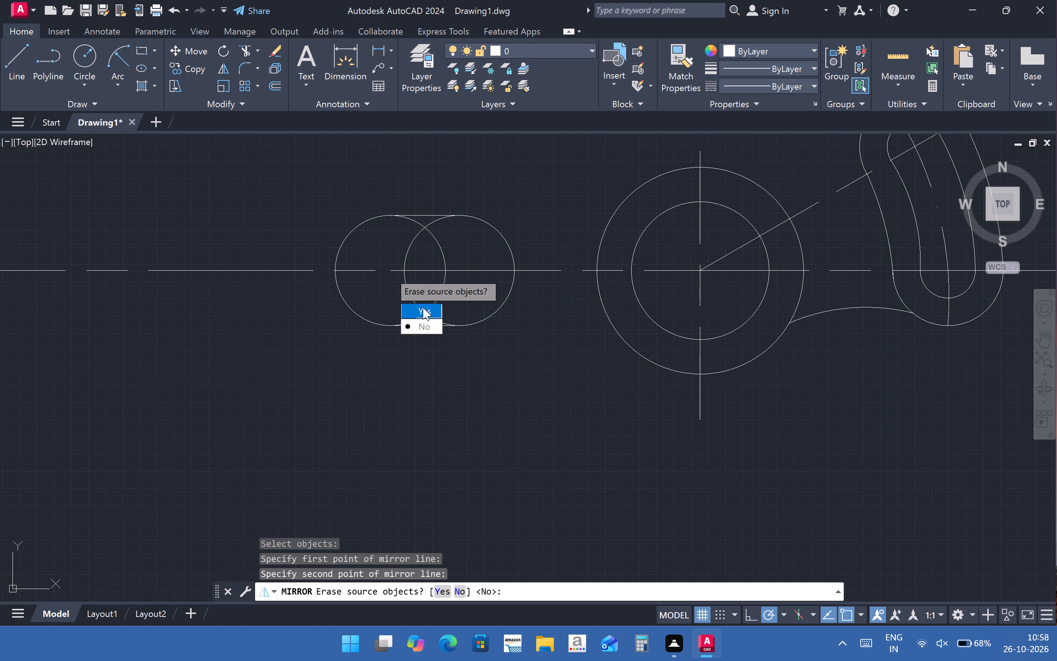
left_click_drag(428, 324, 389, 272)
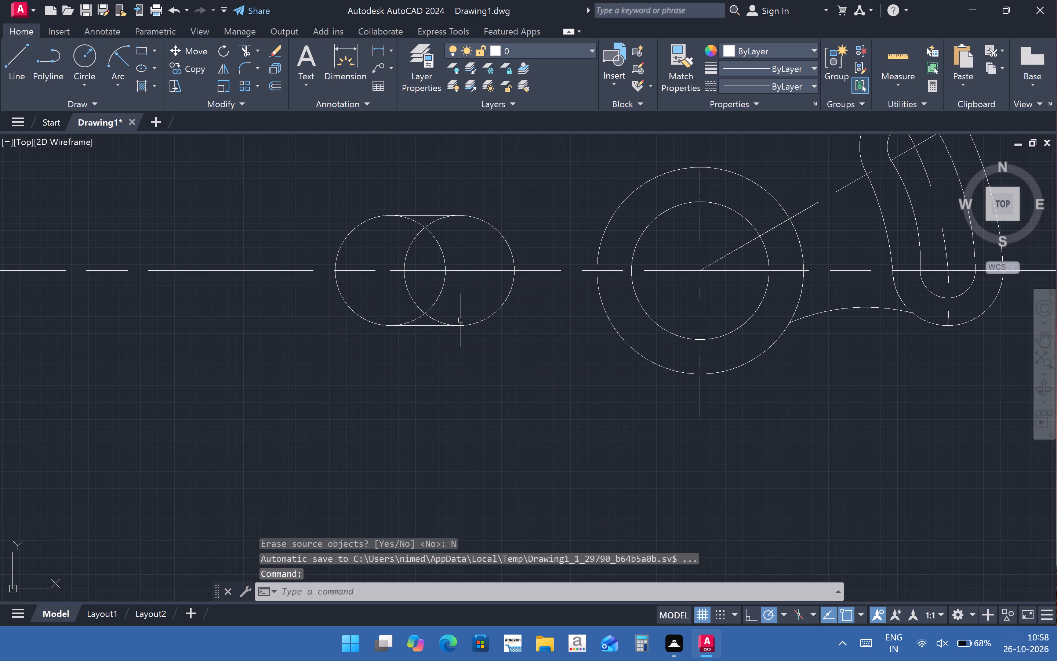
Trim the overlapping inner arcs of the two 8 mm radius circles to leave a closed slot-shaped outline.
left_click(258, 51)
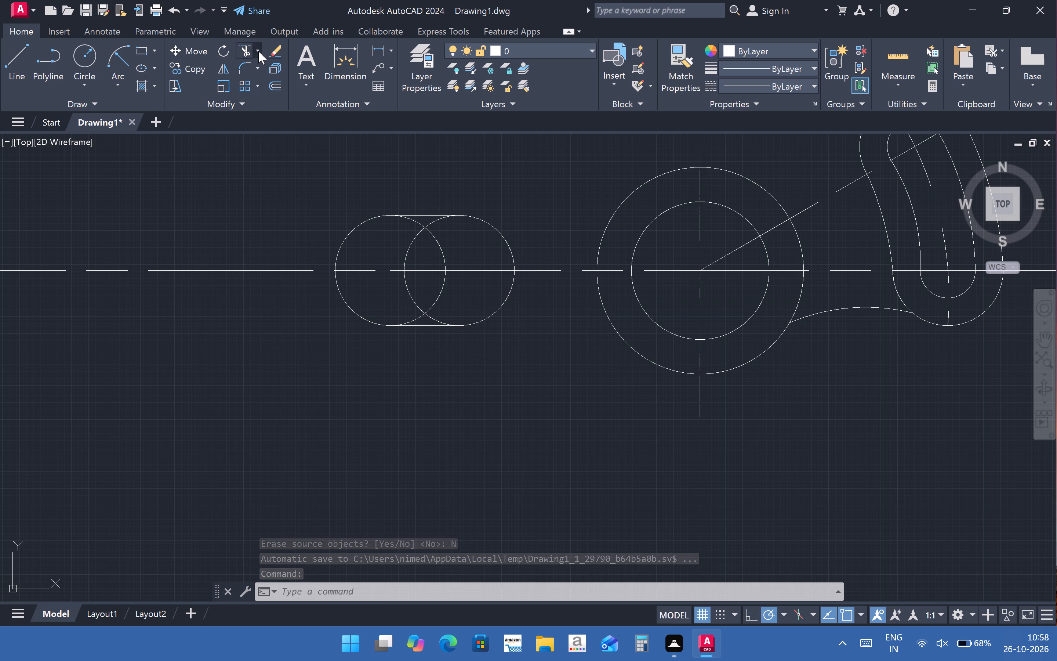
left_click(258, 74)
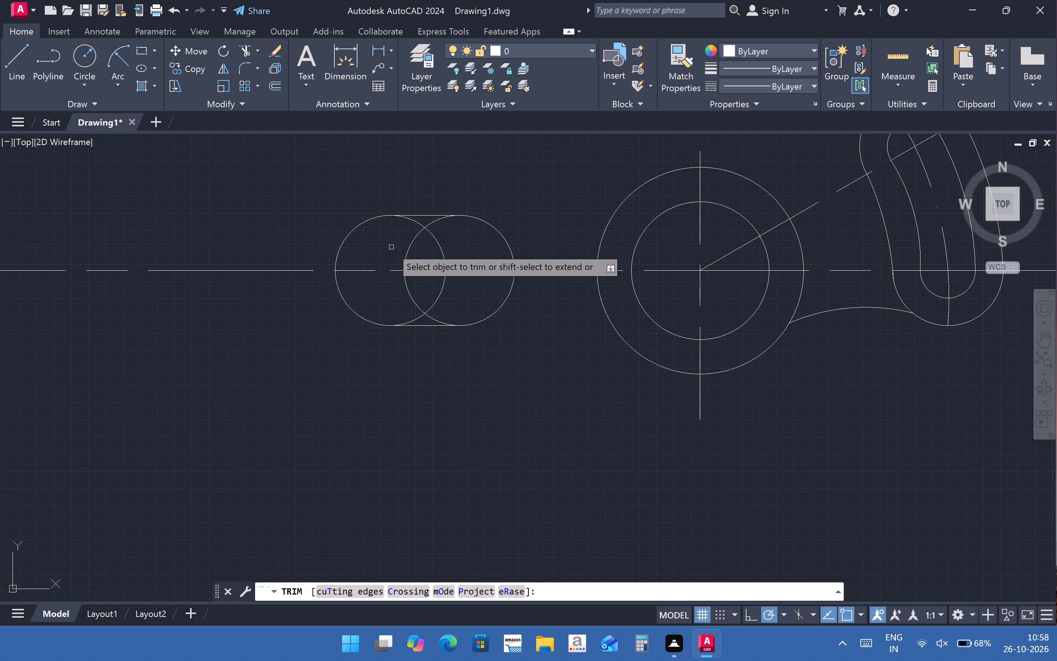
left_click_drag(387, 246, 458, 245)
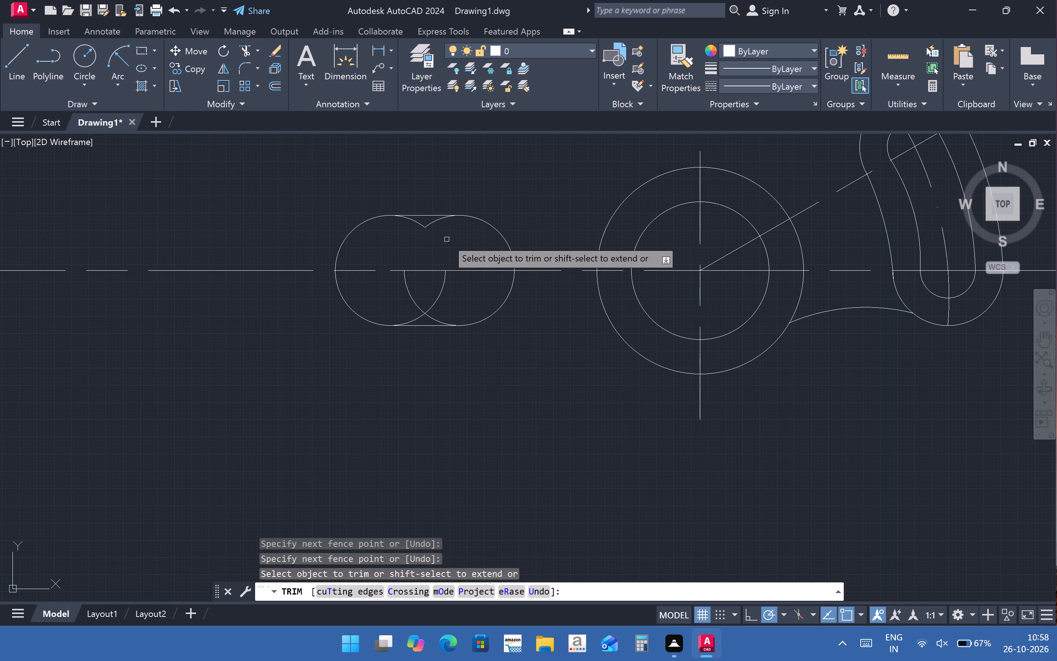
left_click_drag(447, 235, 408, 223)
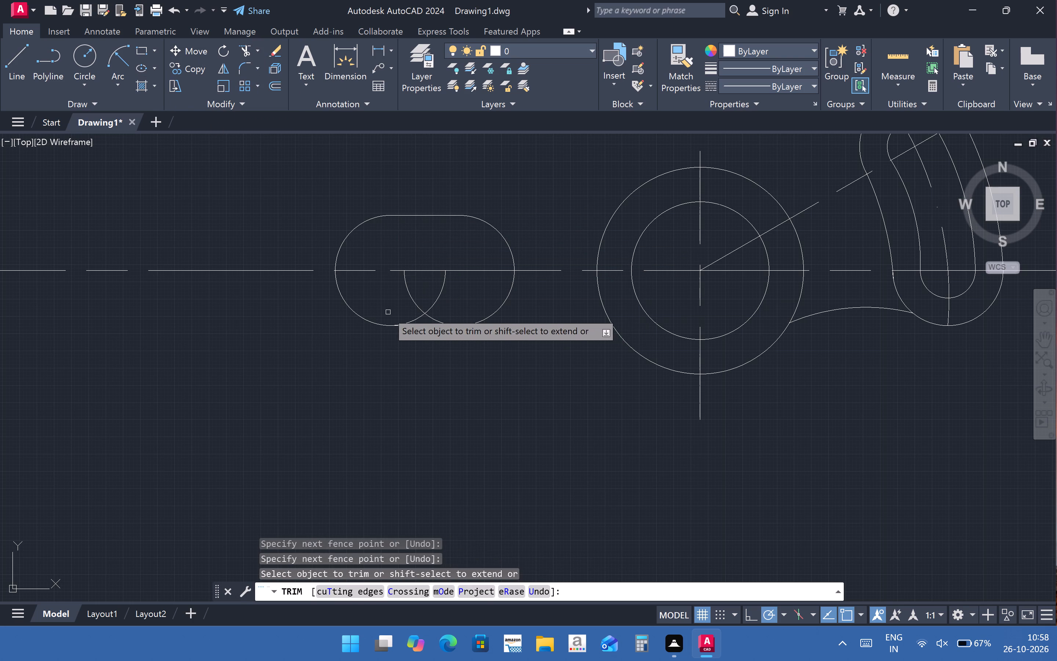
left_click_drag(385, 304, 444, 302)
left_click_drag(393, 321, 433, 317)
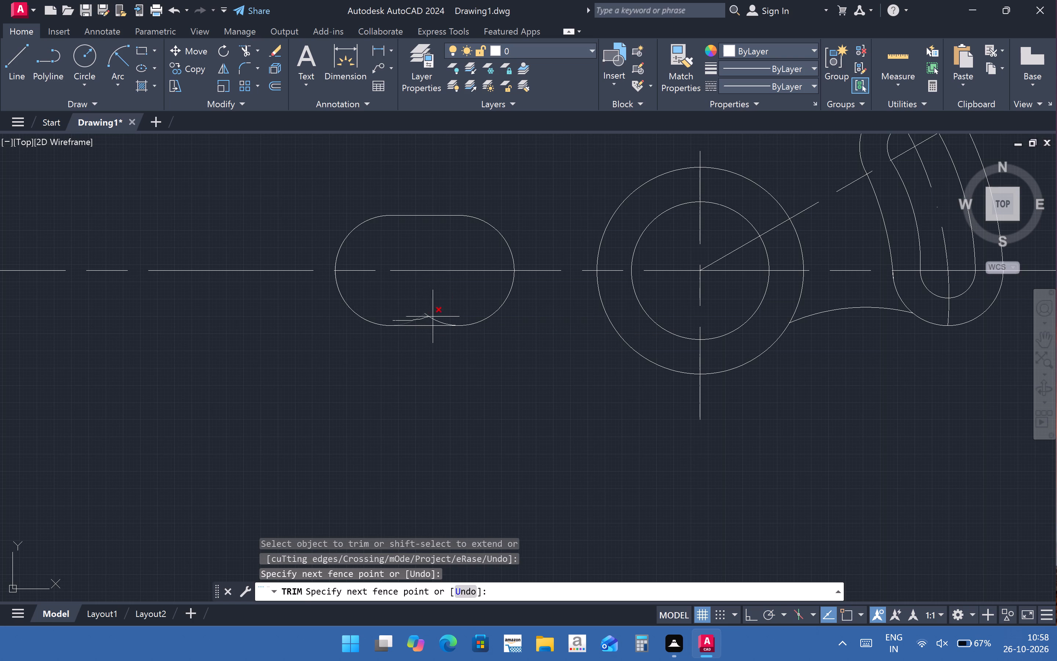
left_click_drag(433, 317, 448, 323)
Draw a circle of radius 4 mm at the arc centre of the slot outline's end farthest from the boss.
scroll(464, 422, "up", 1)
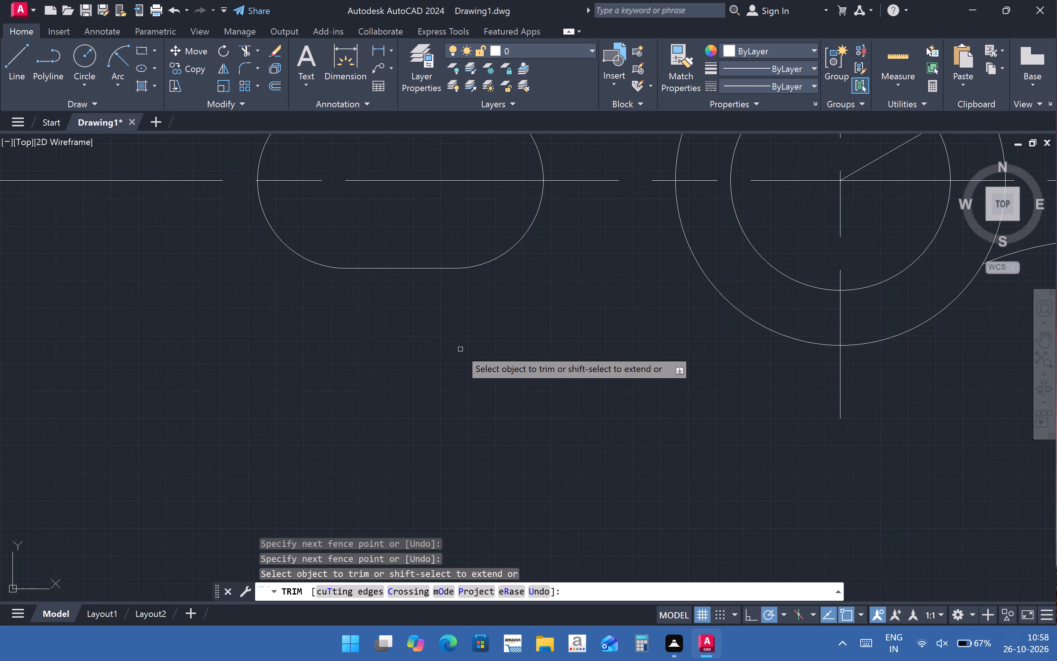
scroll(460, 349, "down", 2)
middle_click_drag(445, 384, 440, 431)
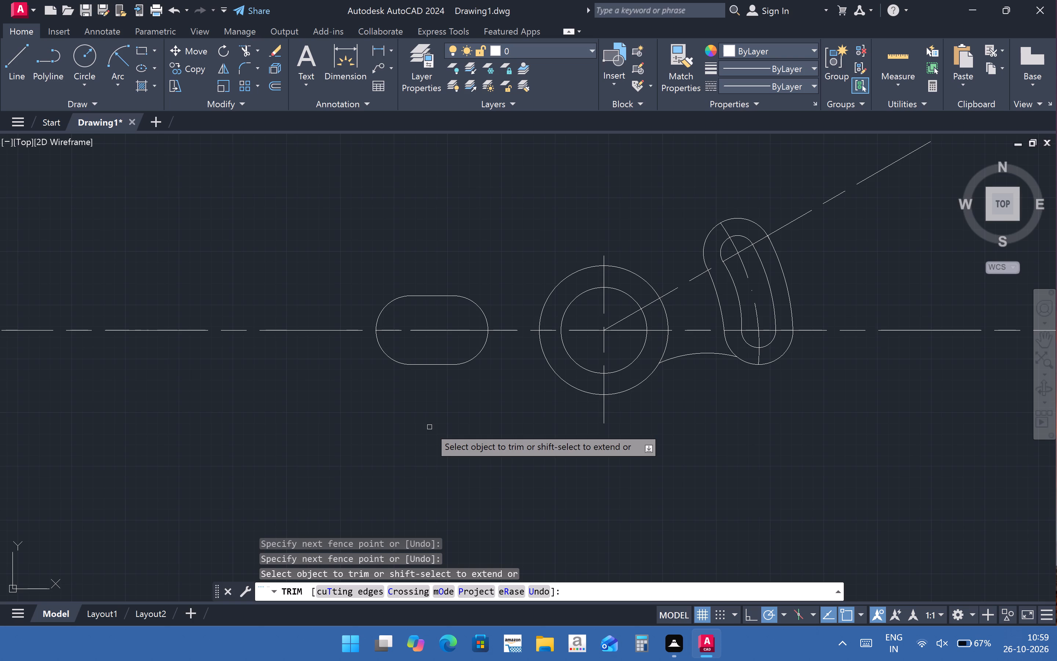
left_click(75, 63)
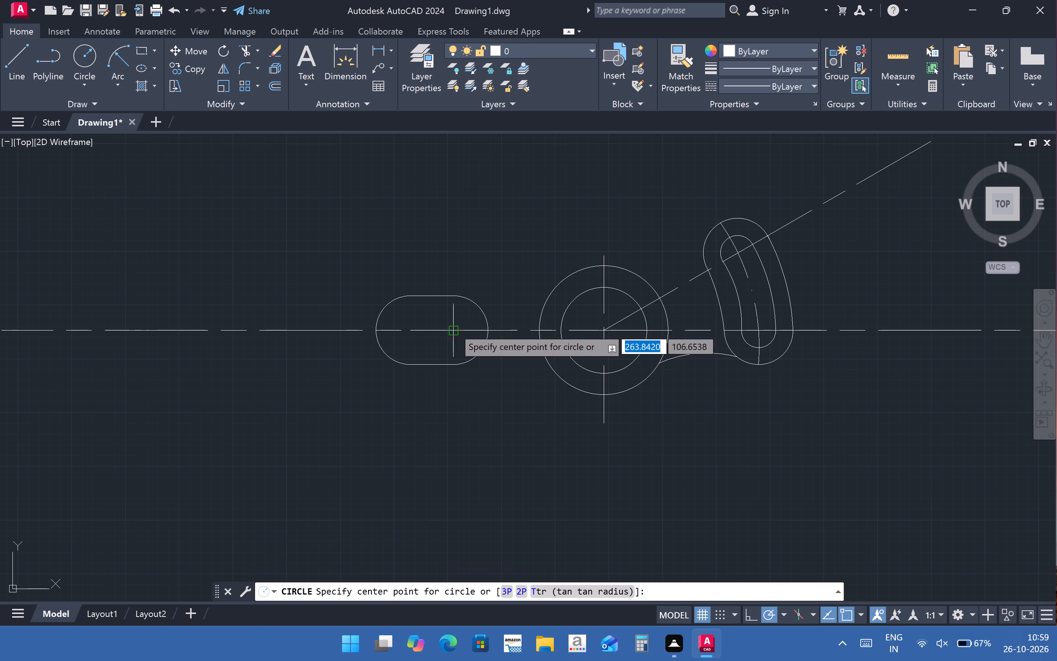
left_click(414, 328)
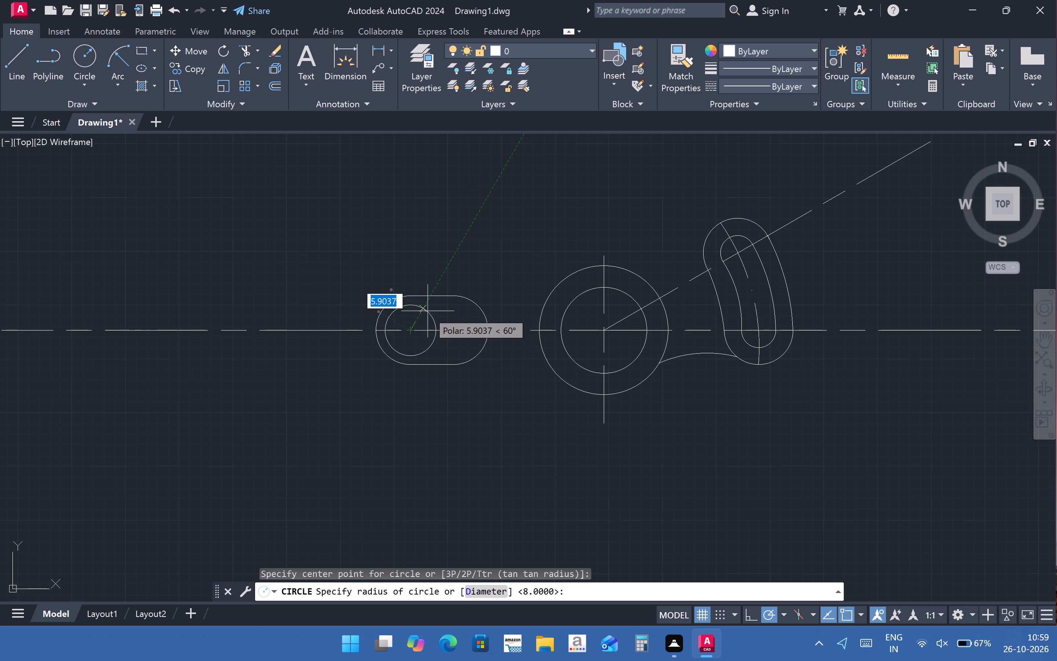
key("4")
key("Return")
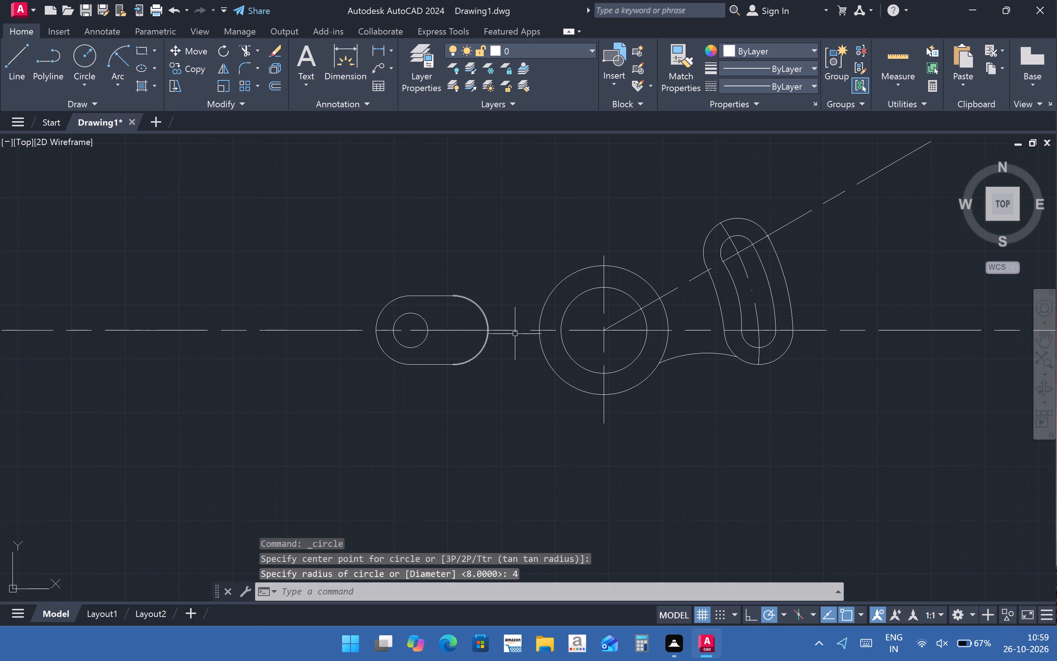
Draw a circle of radius 4 mm at the arc centre of the slot outline's end nearest the boss.
key("Return")
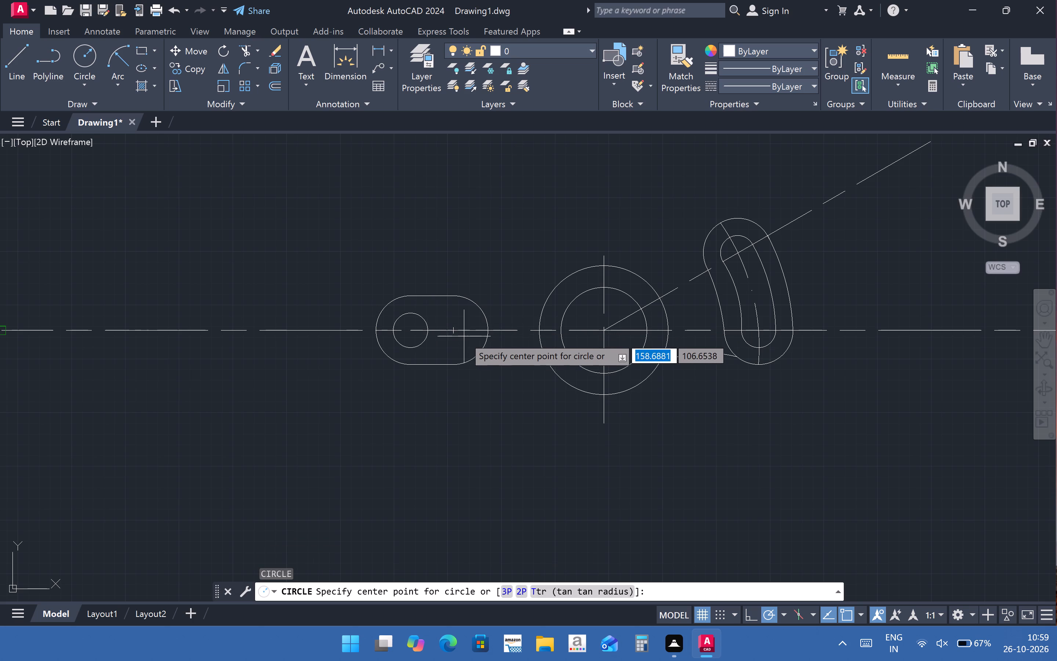
left_click(453, 331)
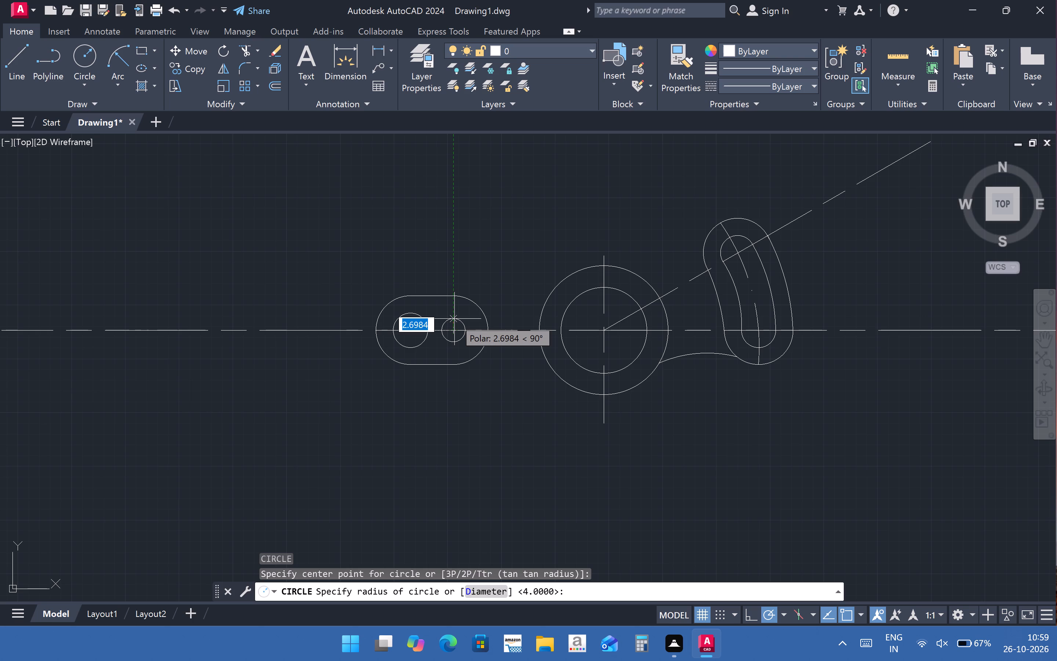
key("4")
key("Return")
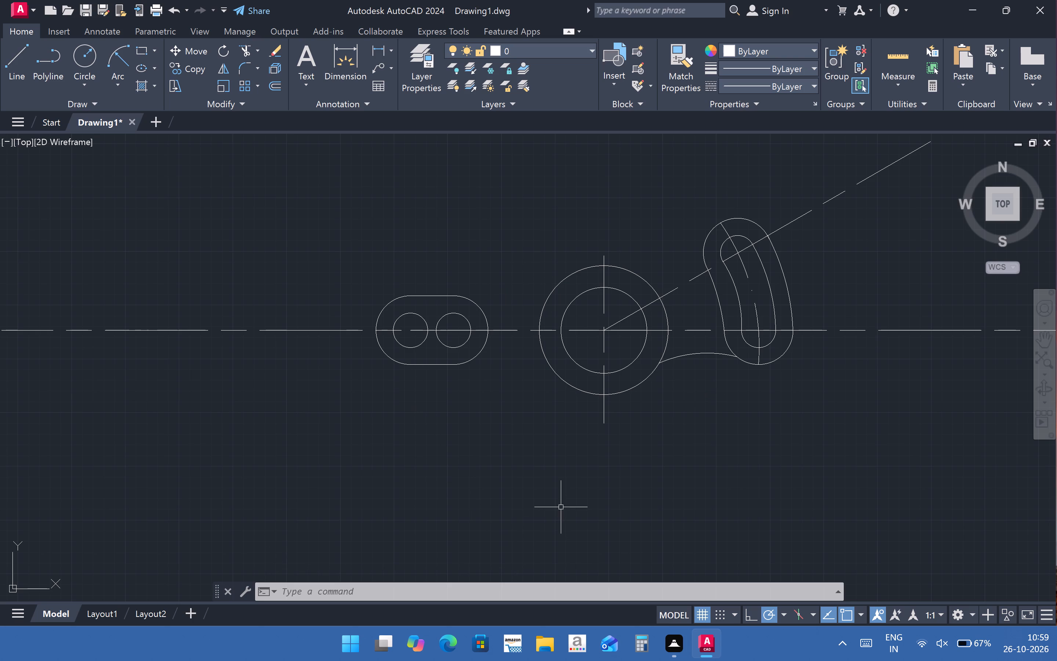
Draw a line tangent to both 4 mm radius circles along their upper side.
scroll(402, 314, "down", 1)
middle_click_drag(424, 369, 455, 464)
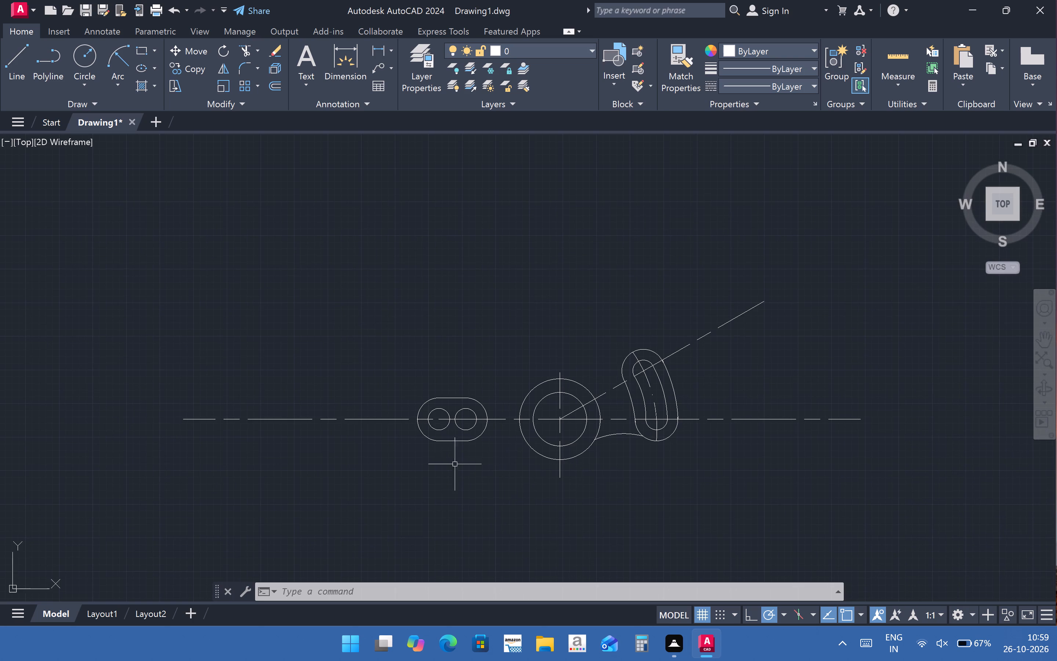
scroll(478, 466, "up", 1)
middle_click_drag(478, 466, 441, 485)
scroll(439, 486, "up", 1)
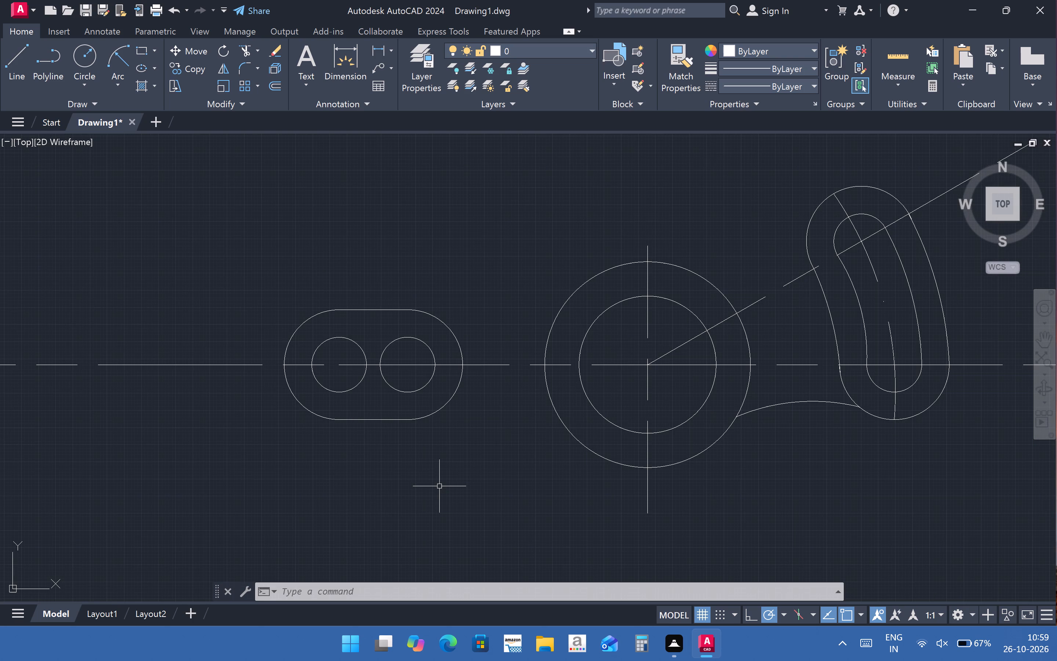
left_click(21, 61)
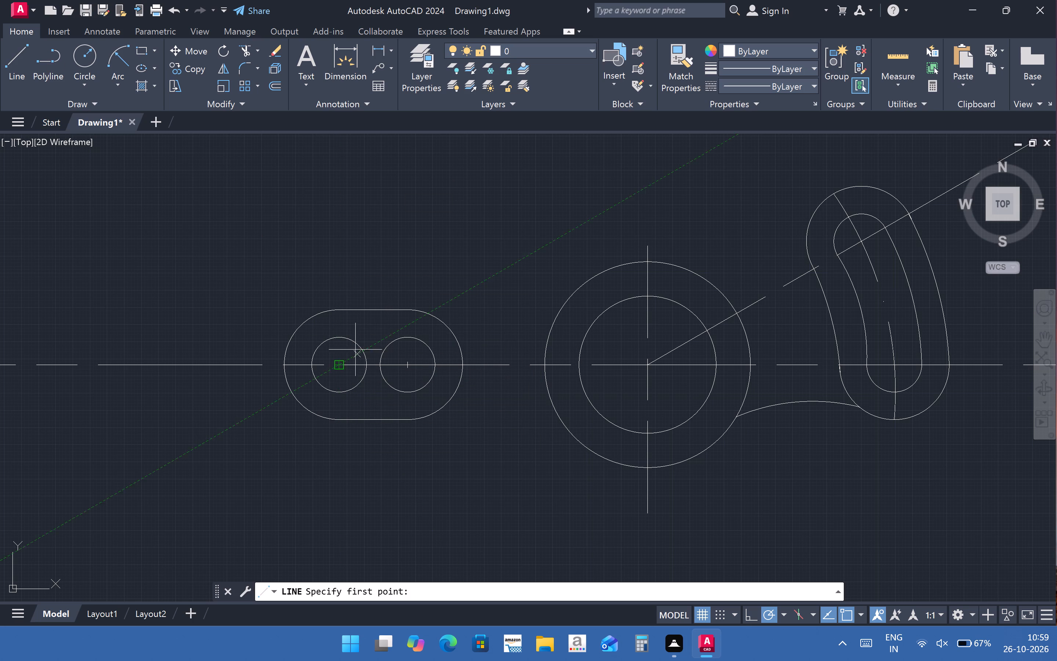
type("ta")
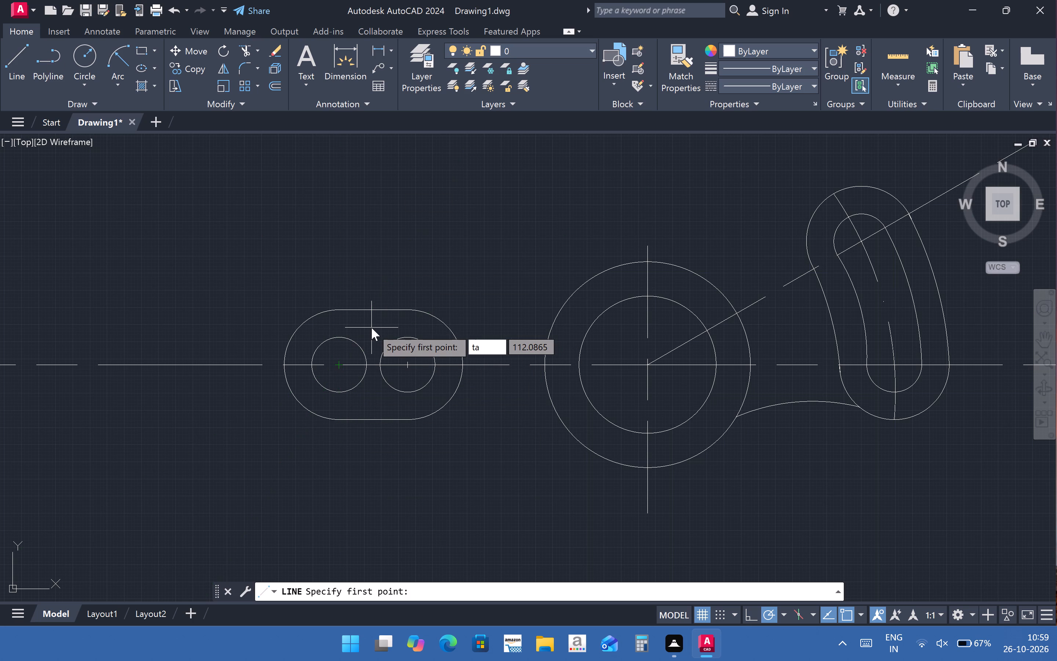
key("n")
key("Return")
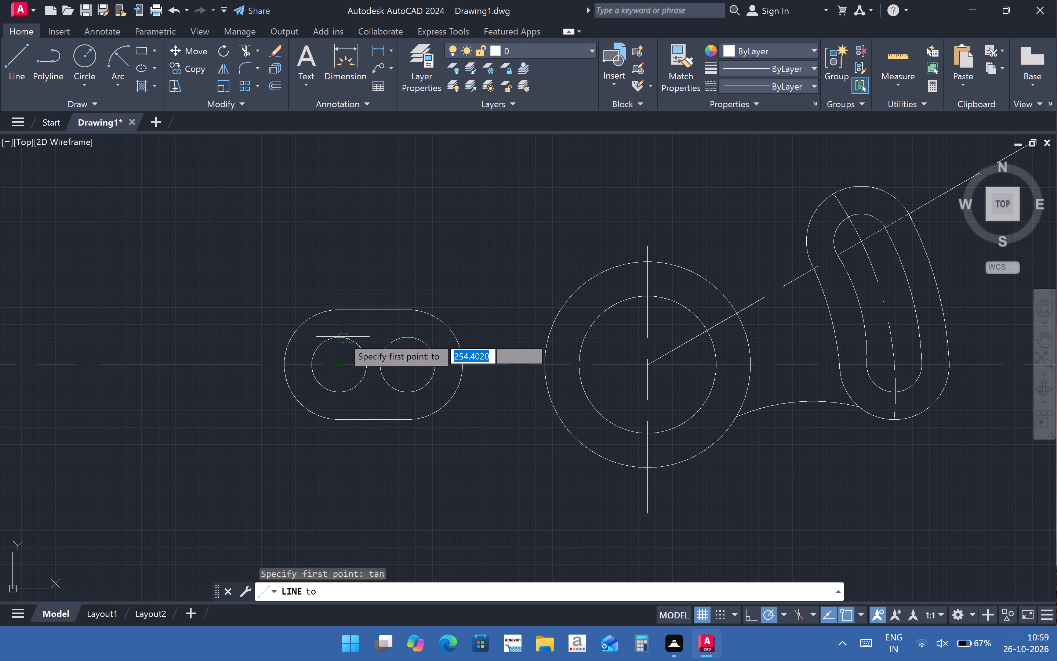
left_click(335, 337)
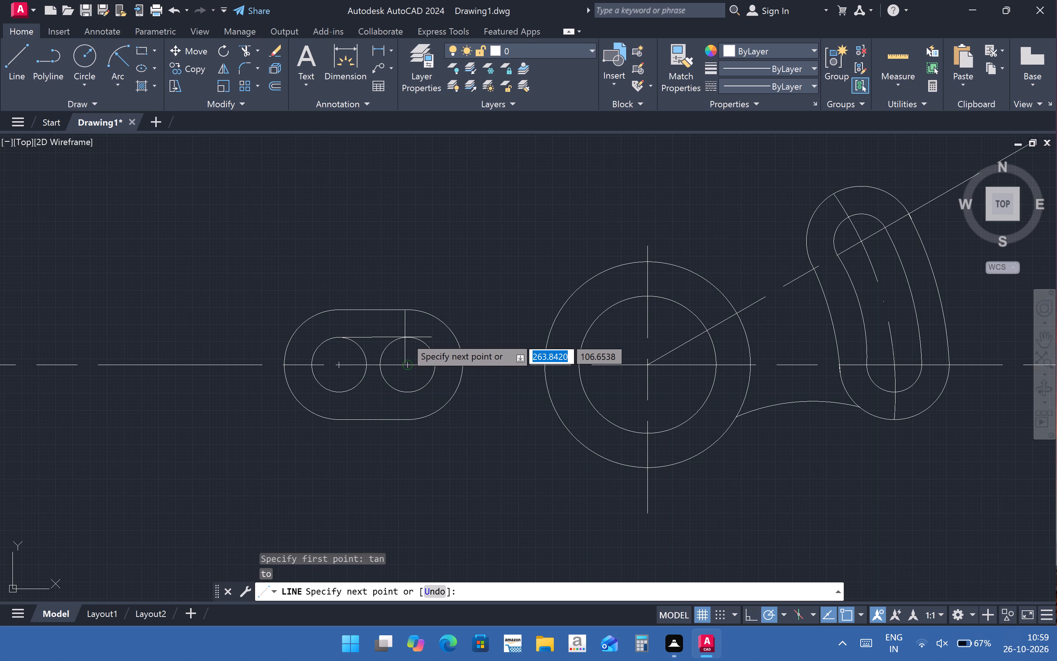
type("ta")
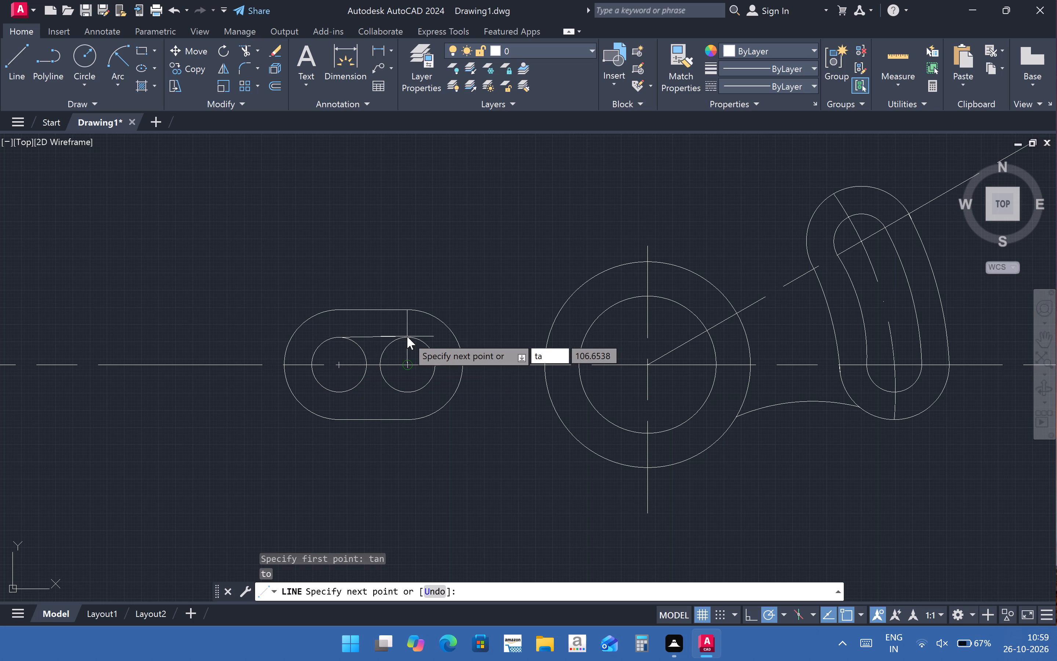
key("n")
key("Return")
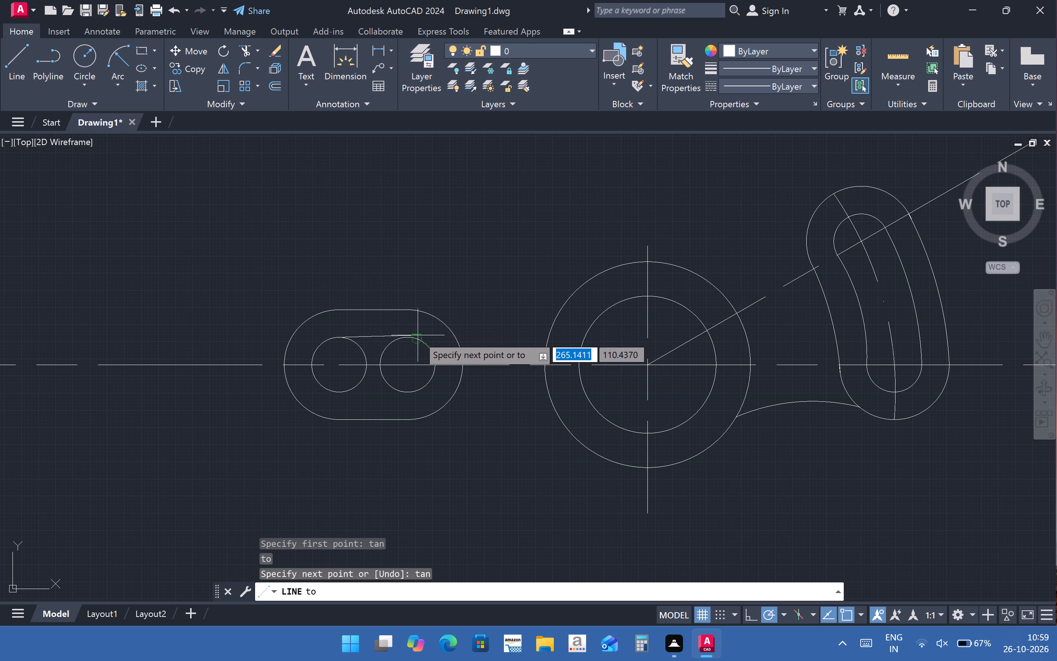
scroll(425, 349, "up", 4)
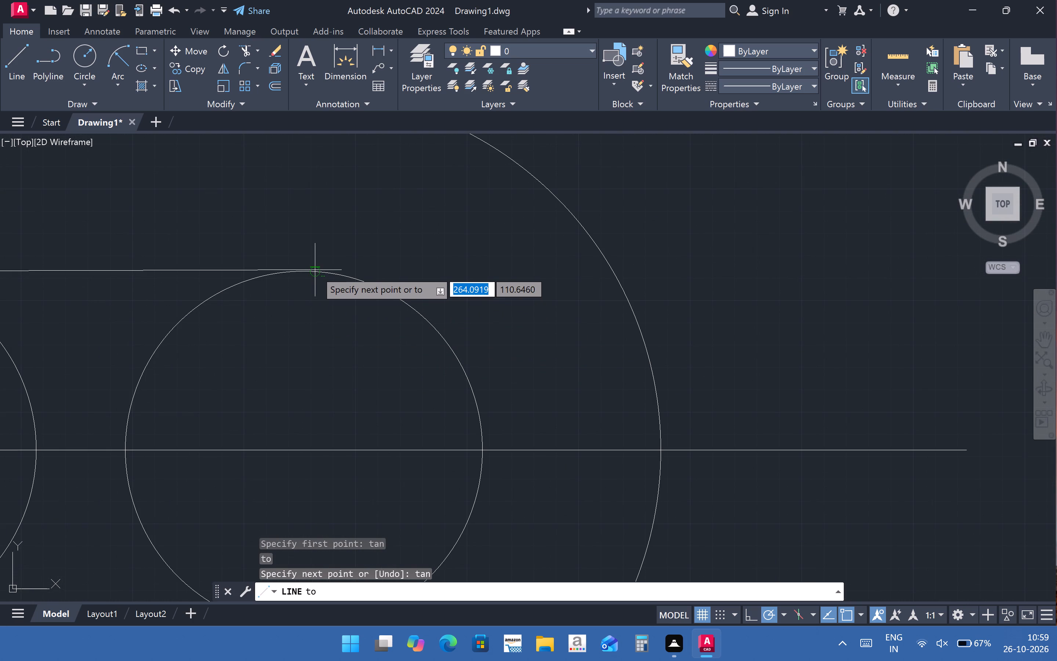
left_click(315, 270)
key("Escape")
scroll(604, 336, "down", 2)
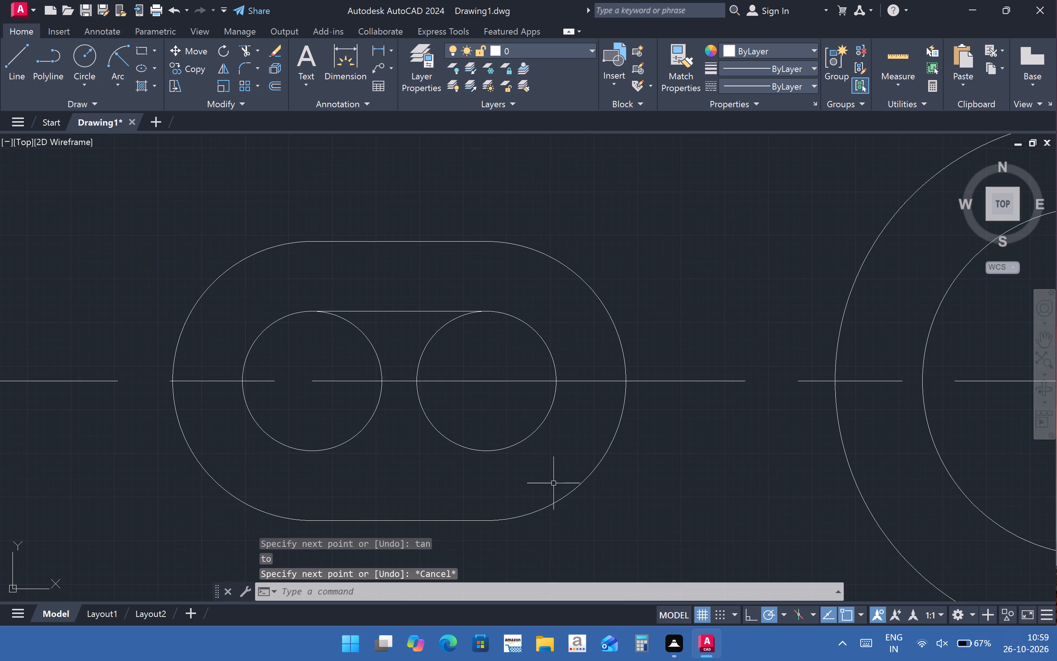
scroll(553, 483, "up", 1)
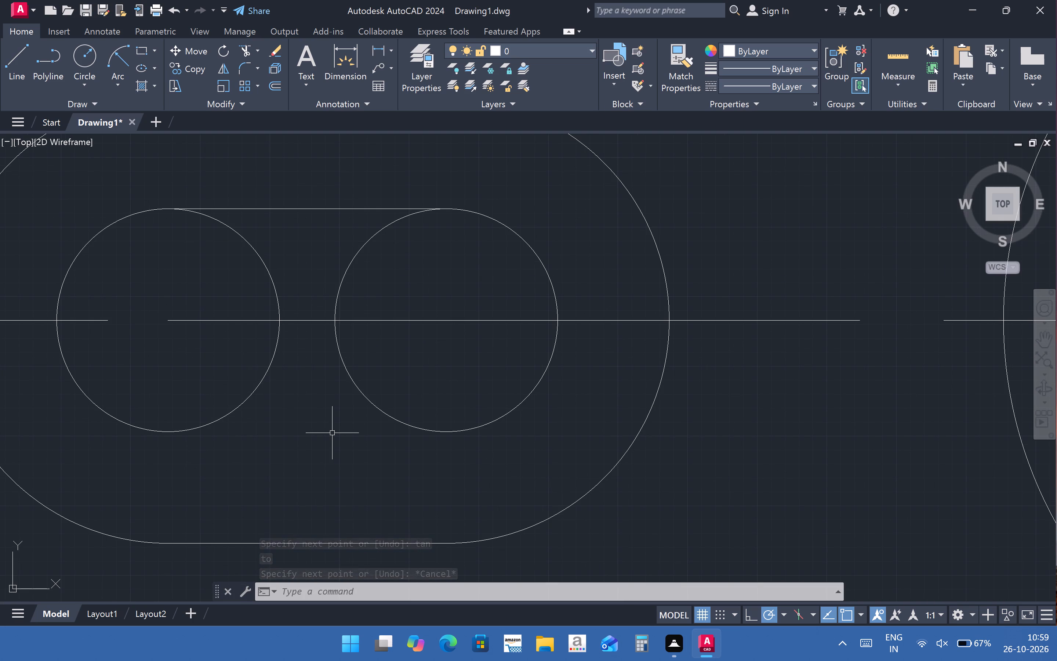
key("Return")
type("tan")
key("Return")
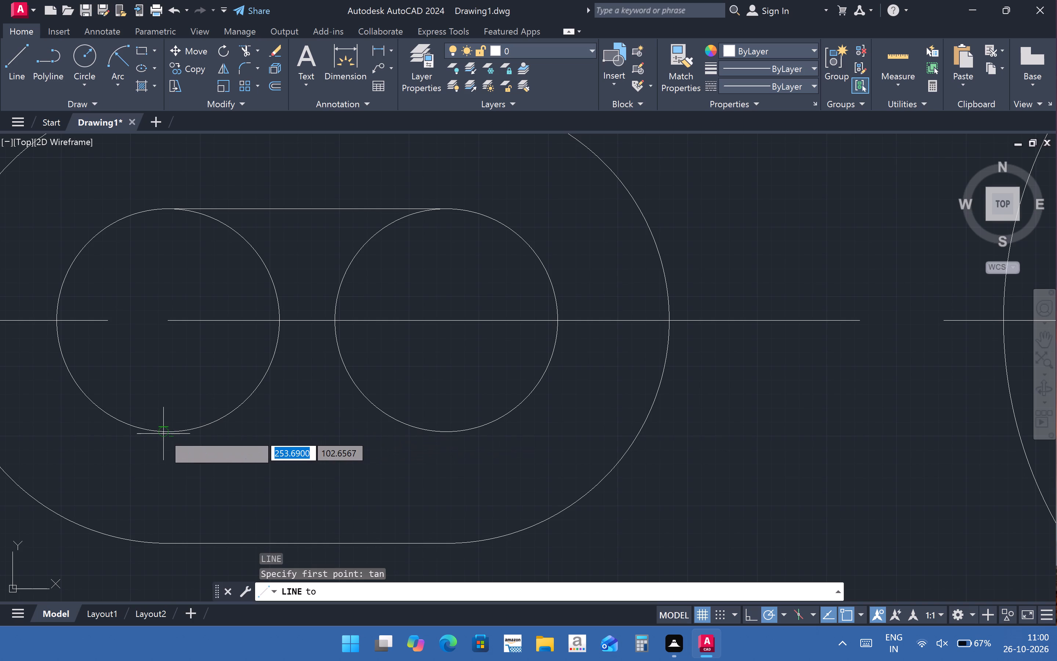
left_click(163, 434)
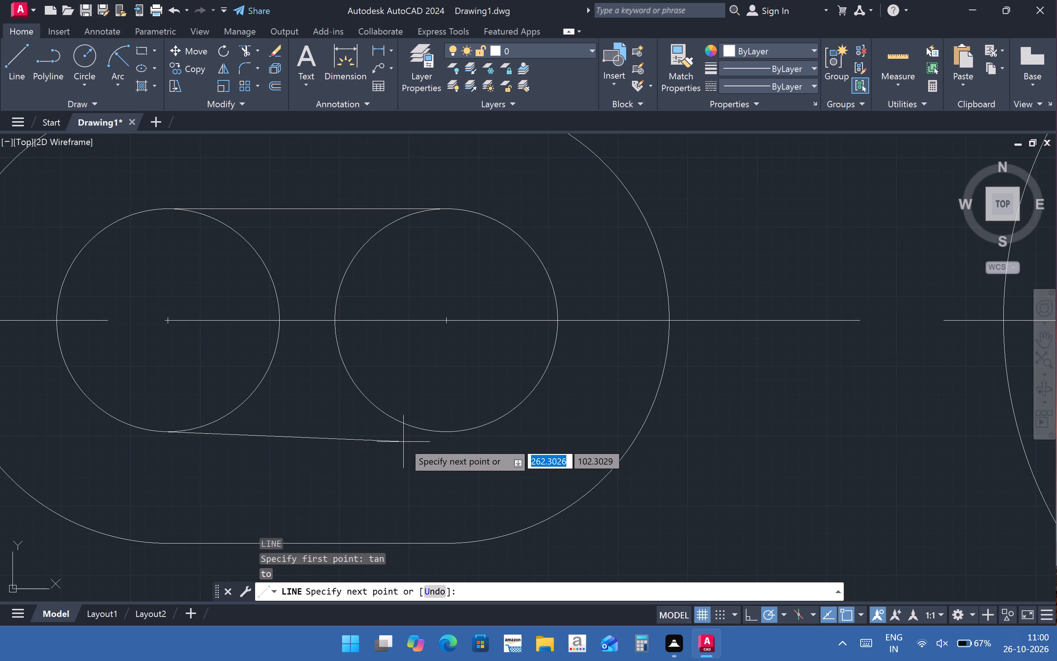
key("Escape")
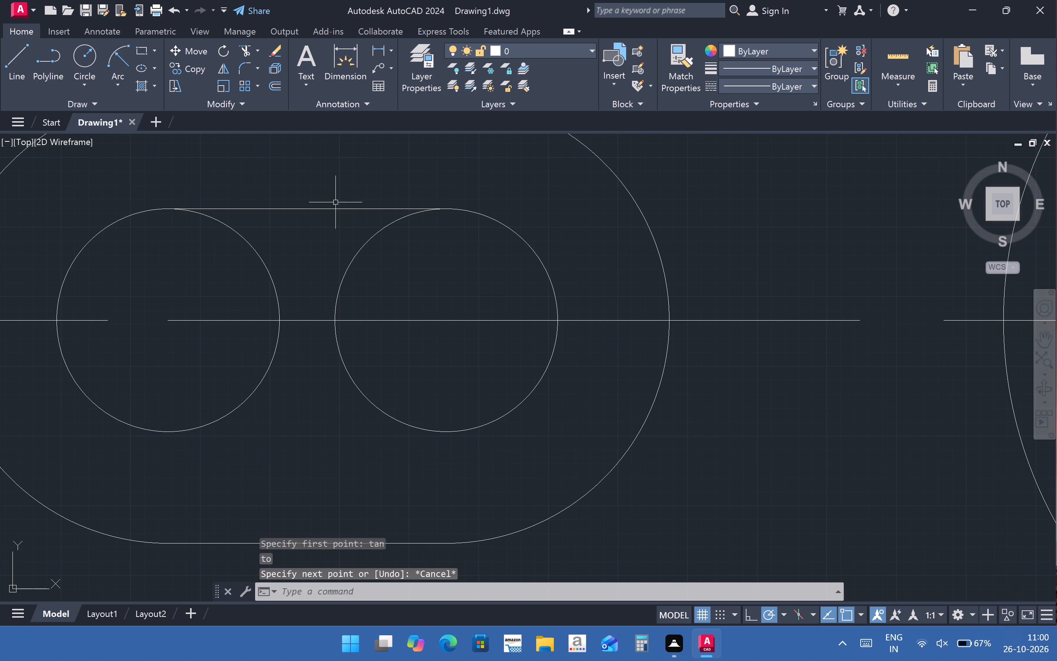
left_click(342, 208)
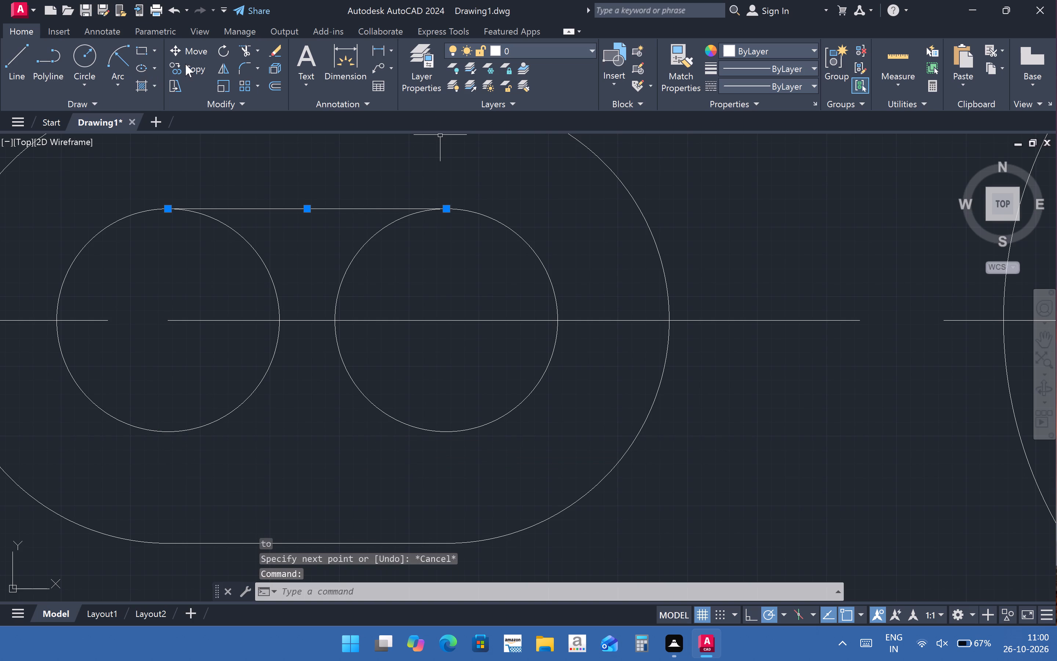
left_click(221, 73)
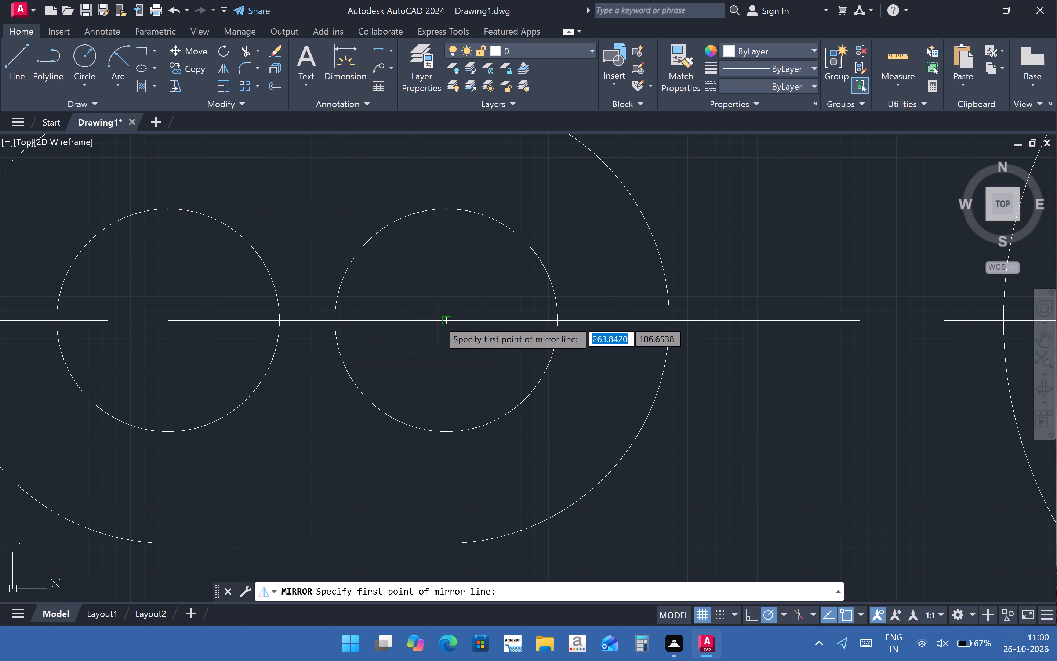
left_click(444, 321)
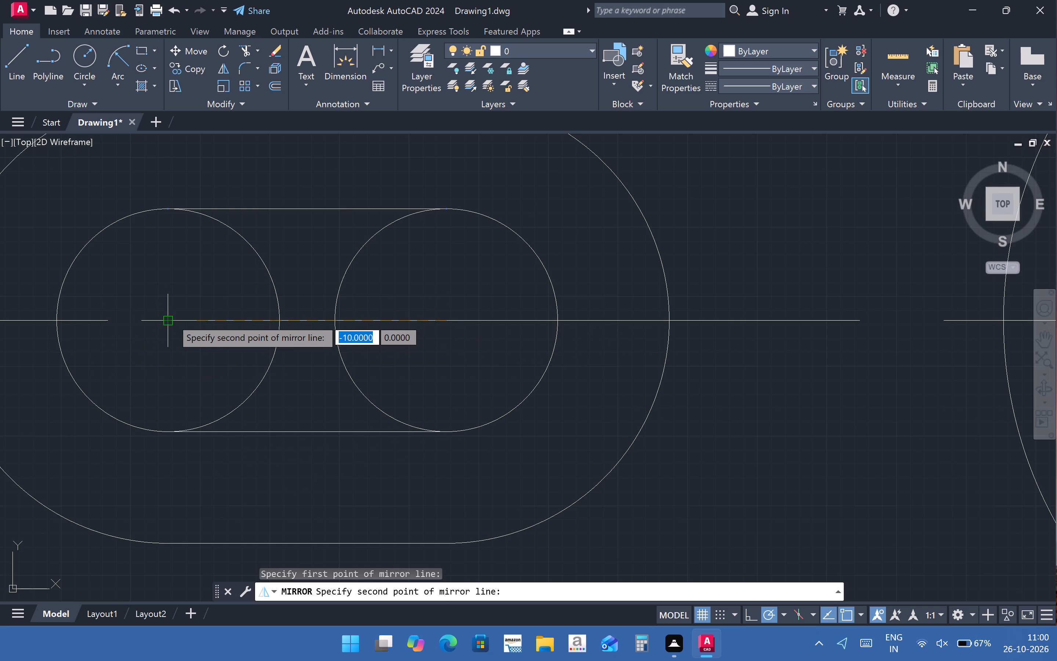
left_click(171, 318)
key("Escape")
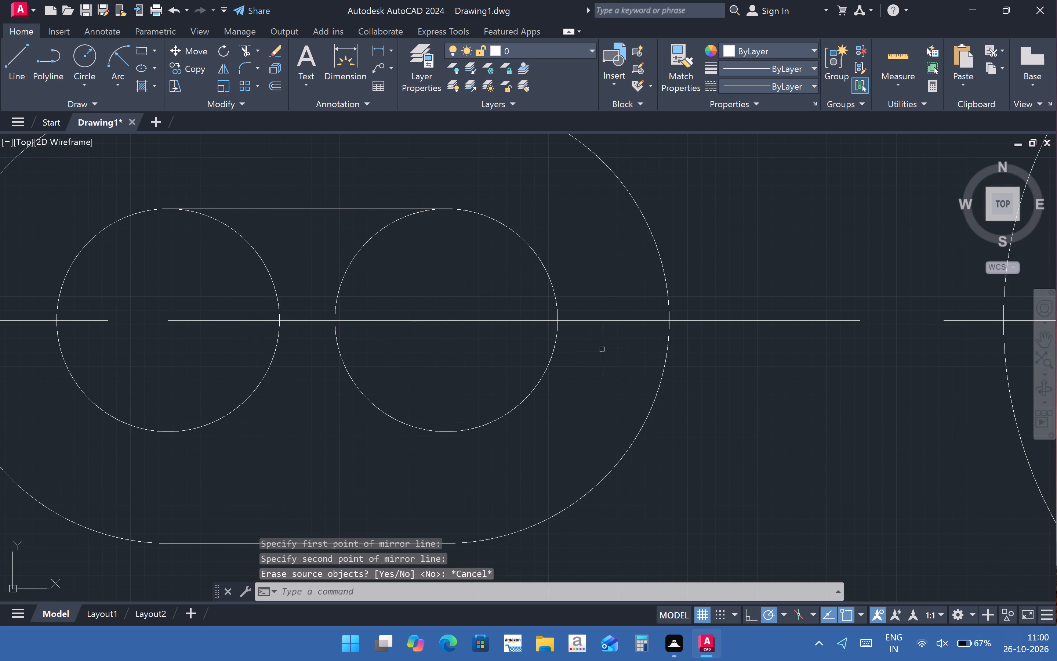
Mirror the inner upper tangent line about the horizontal centreline through the two 4 mm radius circle centres, keeping the original line.
left_click(226, 74)
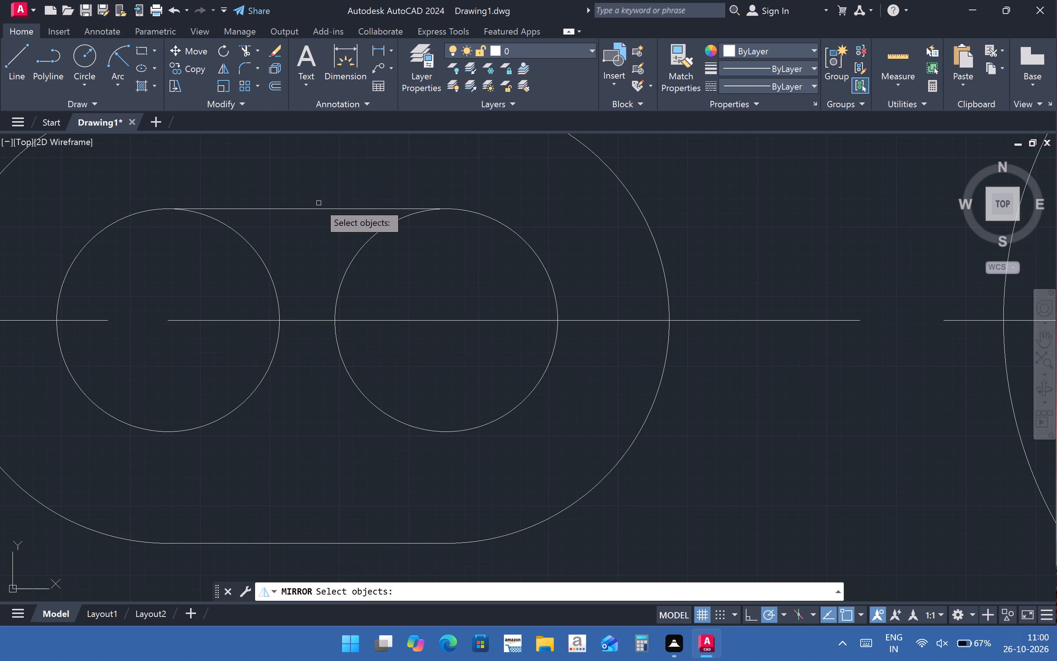
left_click(323, 210)
key("Return")
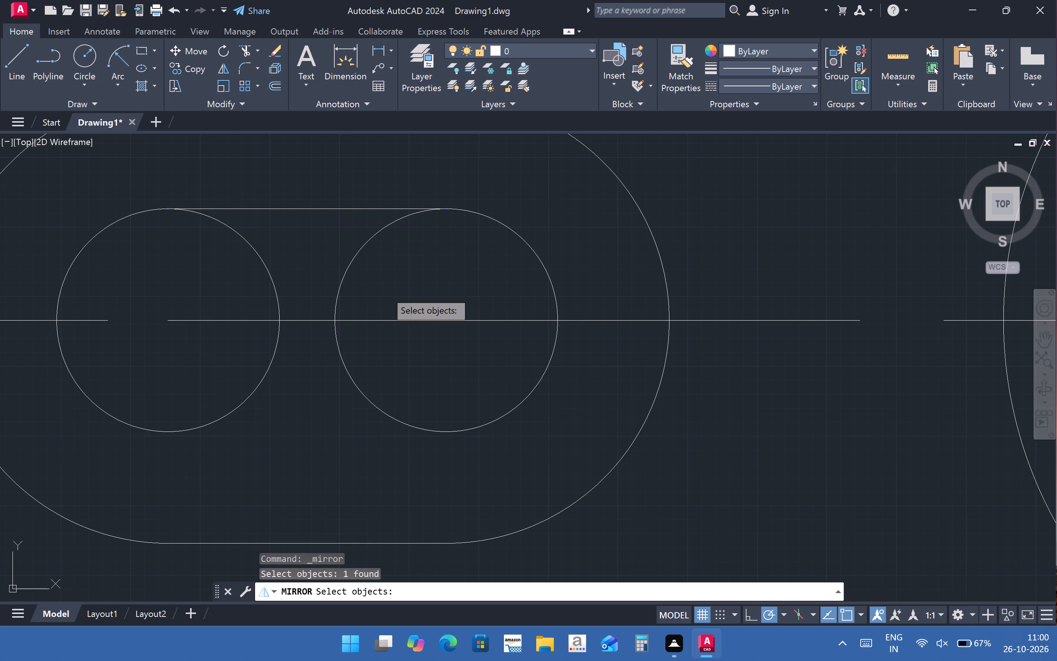
left_click(446, 322)
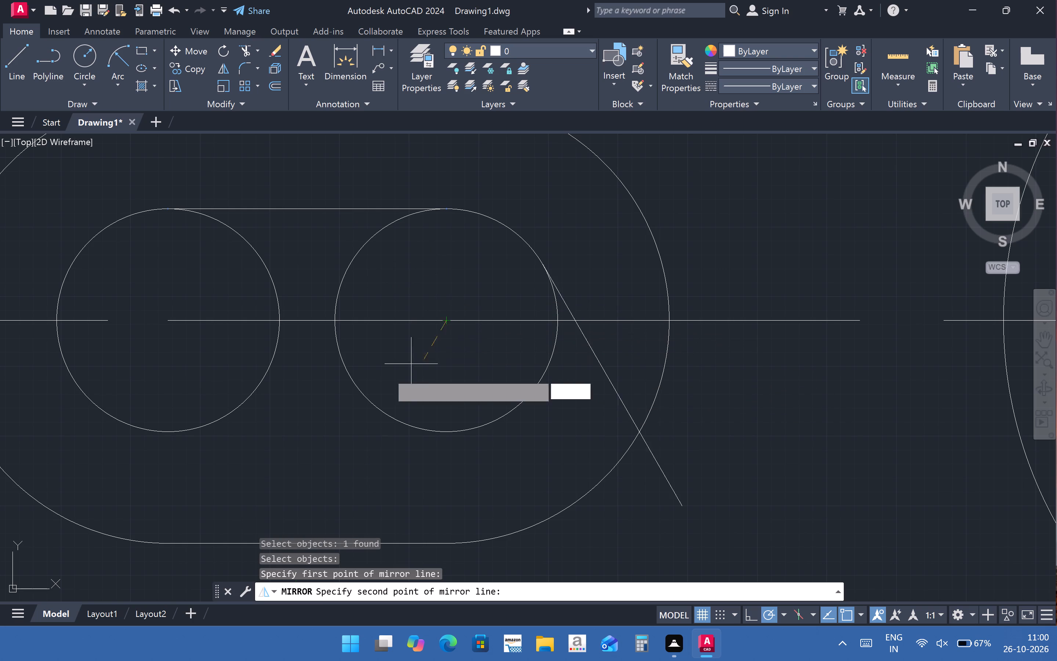
left_click(165, 322)
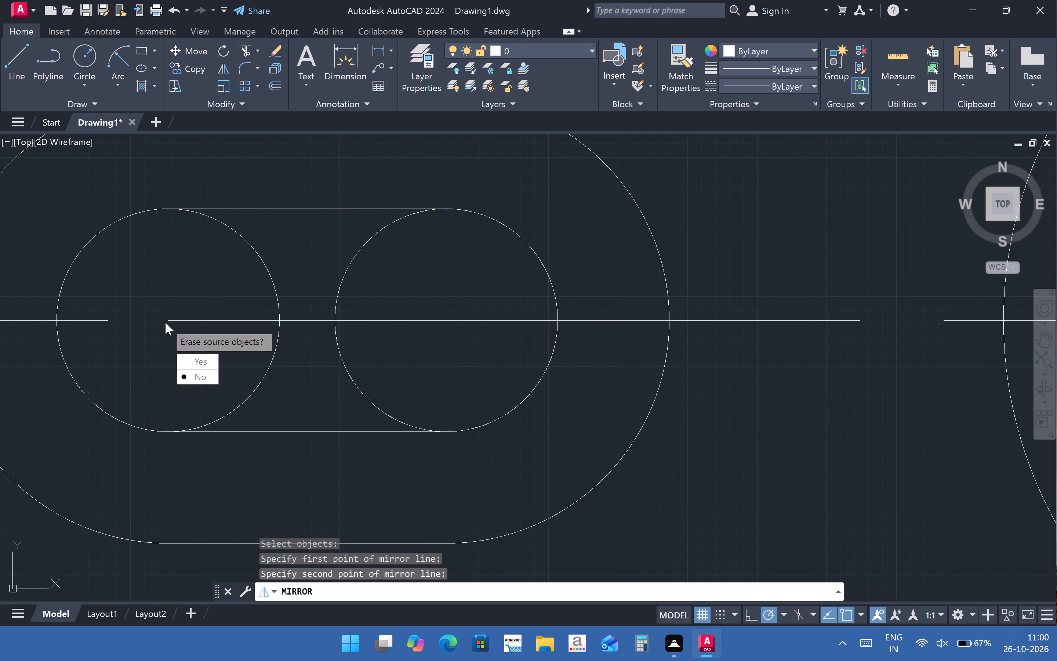
left_click_drag(216, 371, 165, 322)
Trim the facing inner arcs of the two 4 mm radius circles to leave a closed straight slot.
scroll(487, 334, "up", 2)
scroll(520, 365, "down", 3)
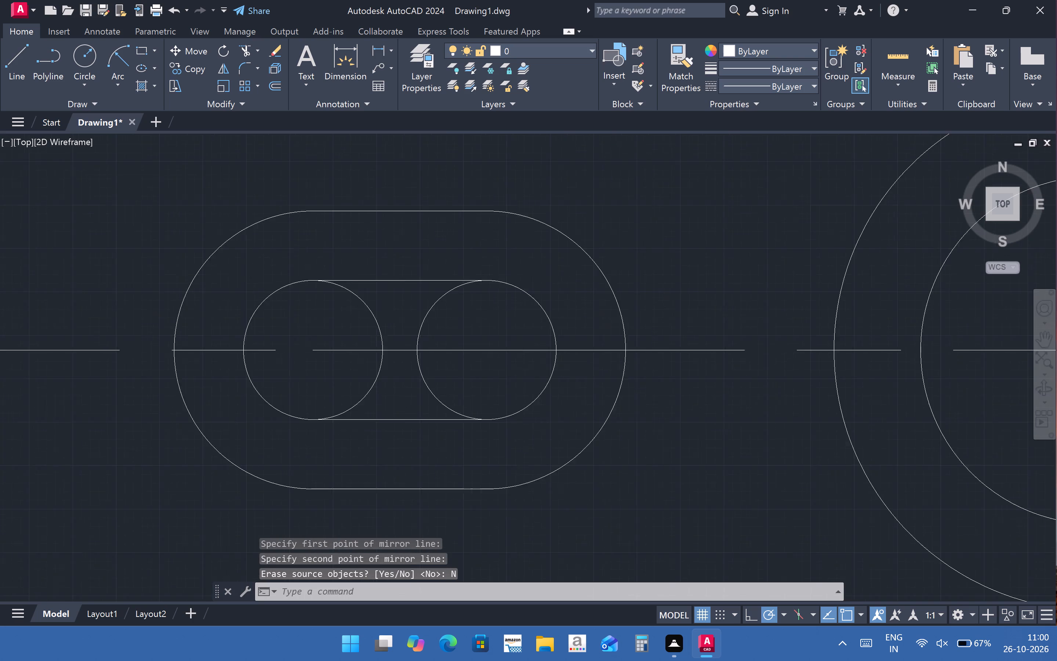
scroll(525, 369, "down", 1)
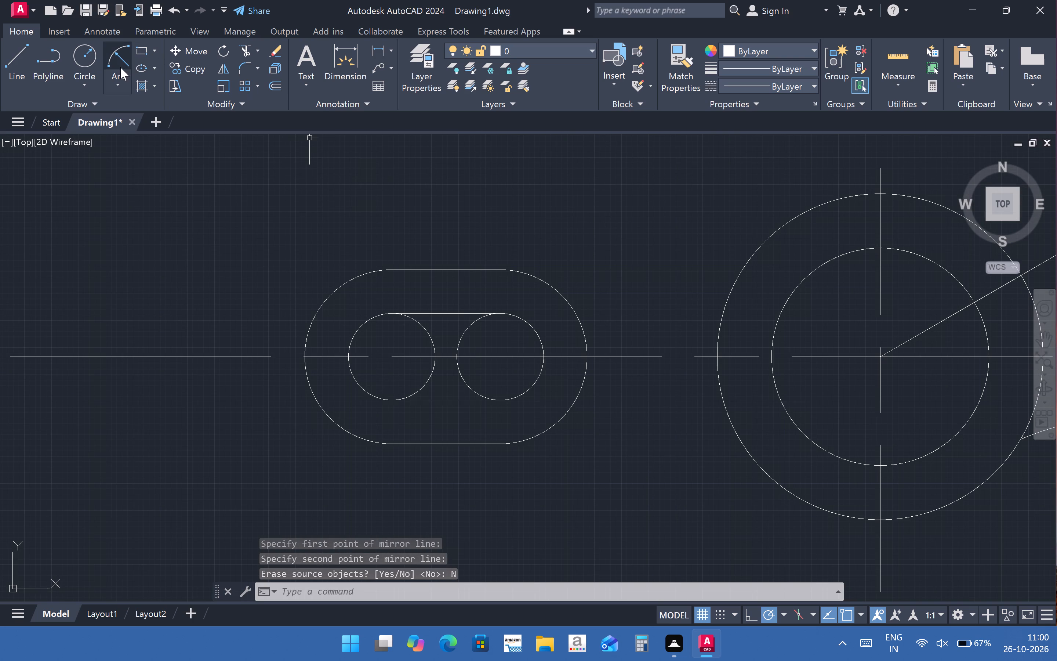
left_click(245, 48)
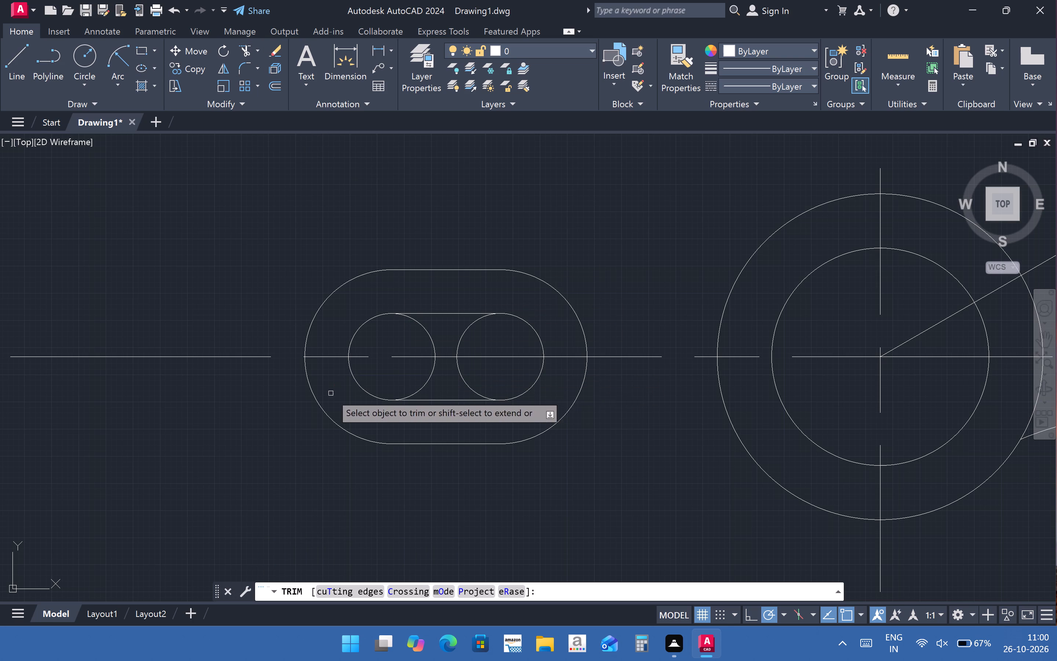
left_click(430, 379)
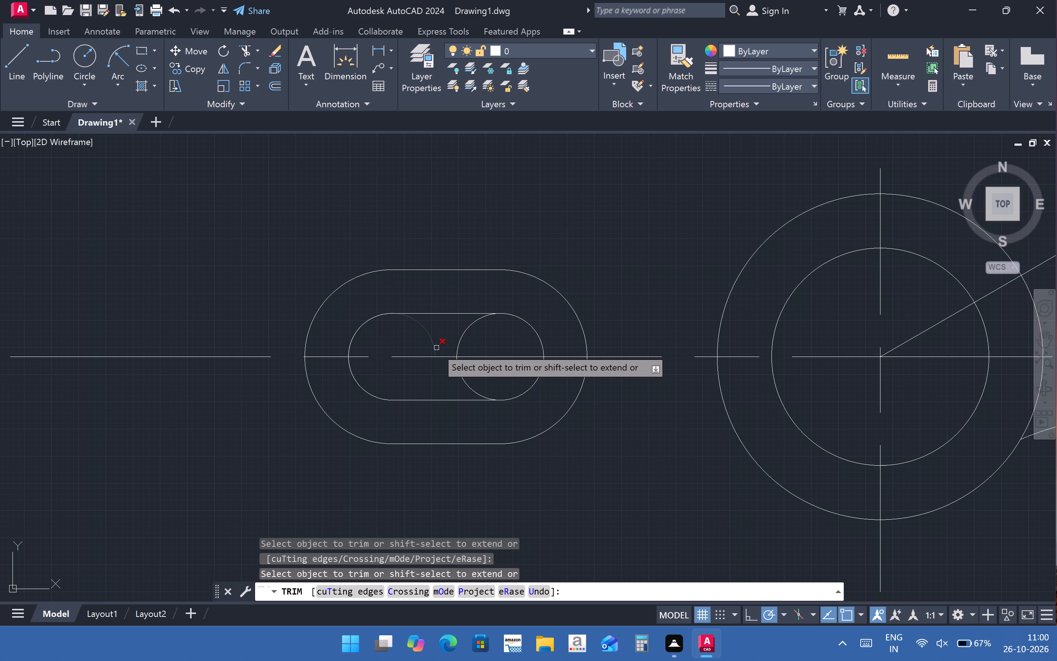
left_click(436, 348)
left_click(459, 342)
left_click(467, 384)
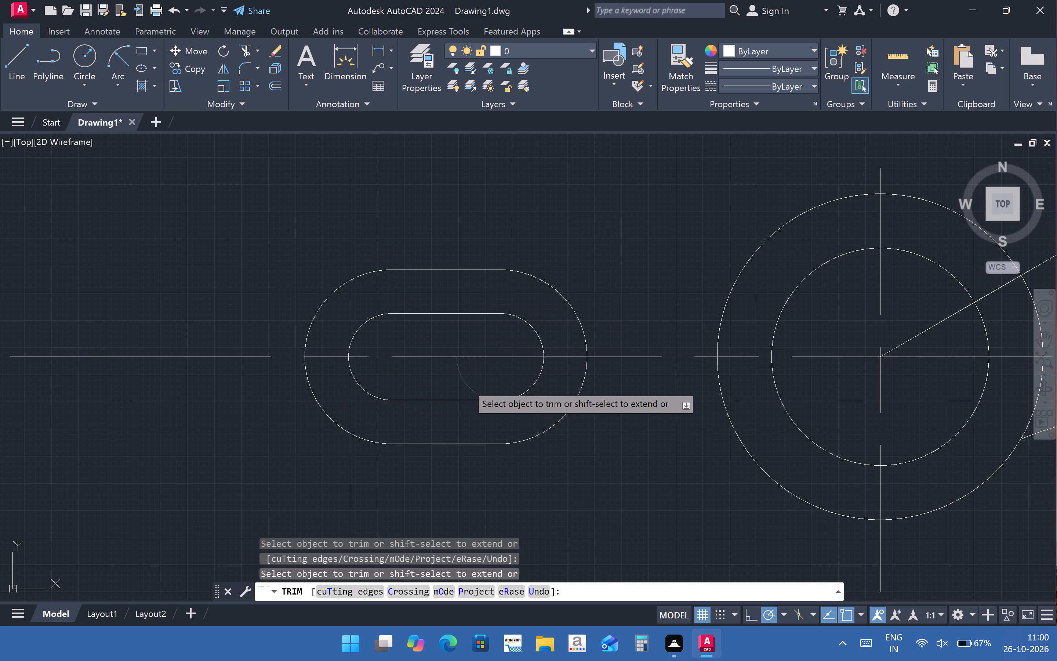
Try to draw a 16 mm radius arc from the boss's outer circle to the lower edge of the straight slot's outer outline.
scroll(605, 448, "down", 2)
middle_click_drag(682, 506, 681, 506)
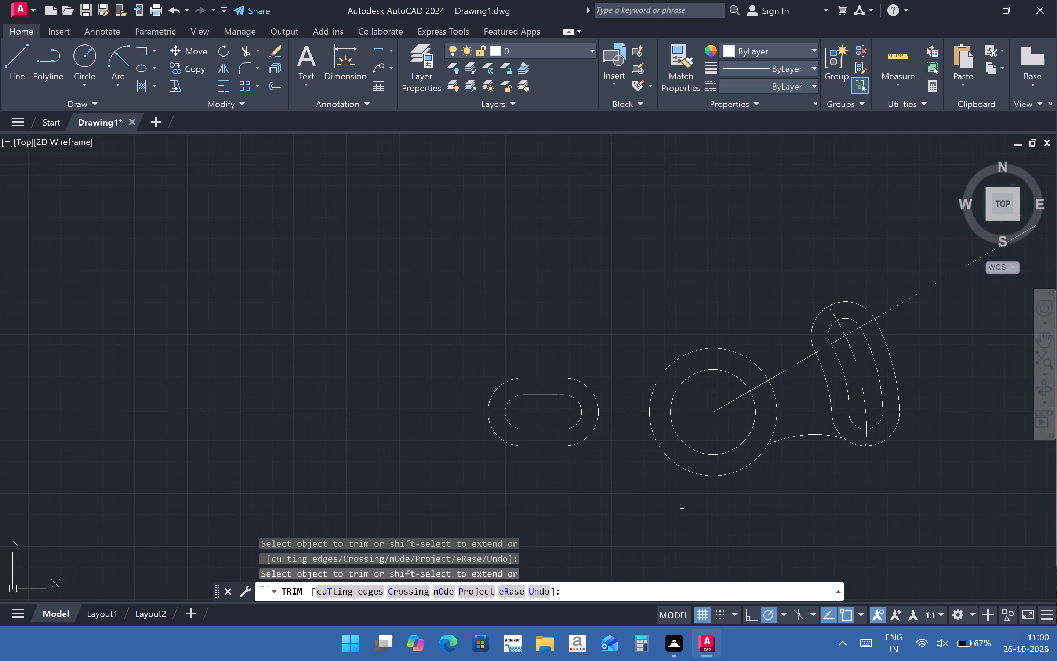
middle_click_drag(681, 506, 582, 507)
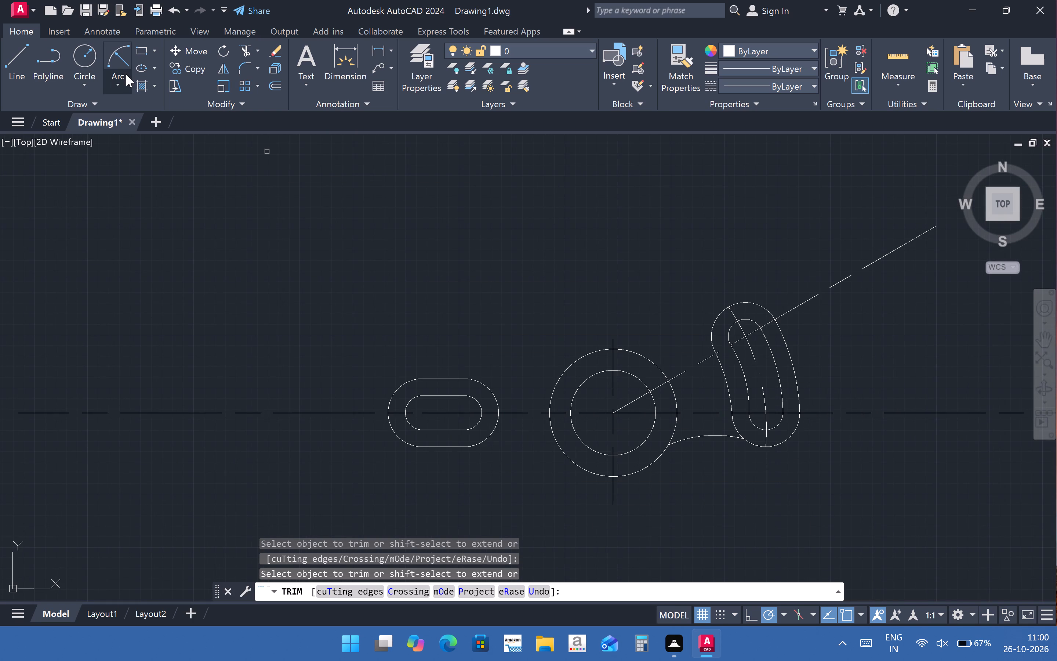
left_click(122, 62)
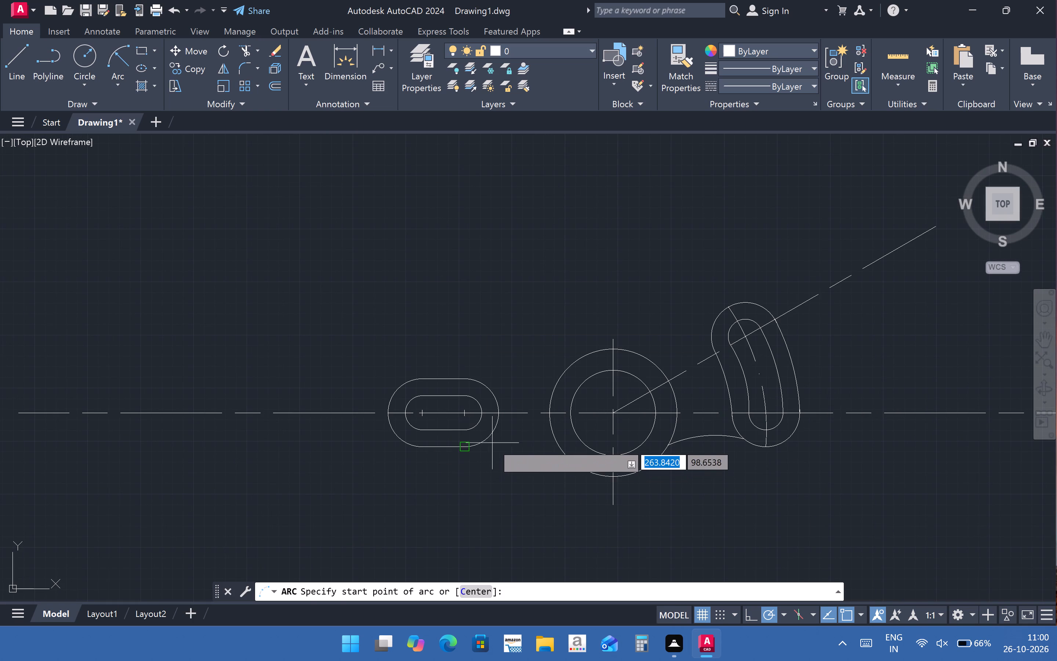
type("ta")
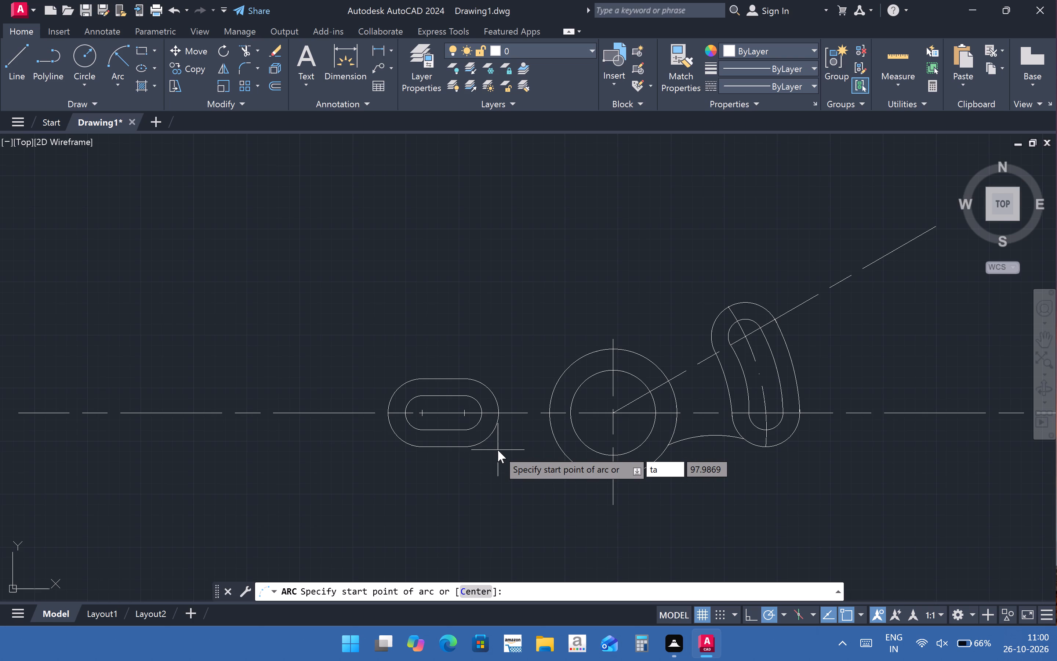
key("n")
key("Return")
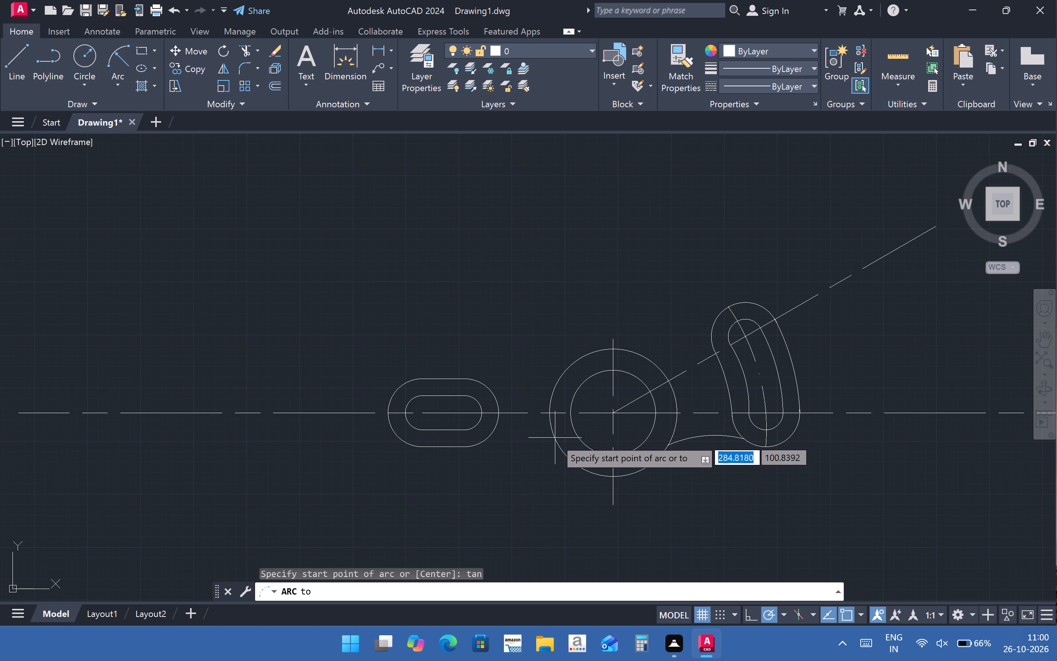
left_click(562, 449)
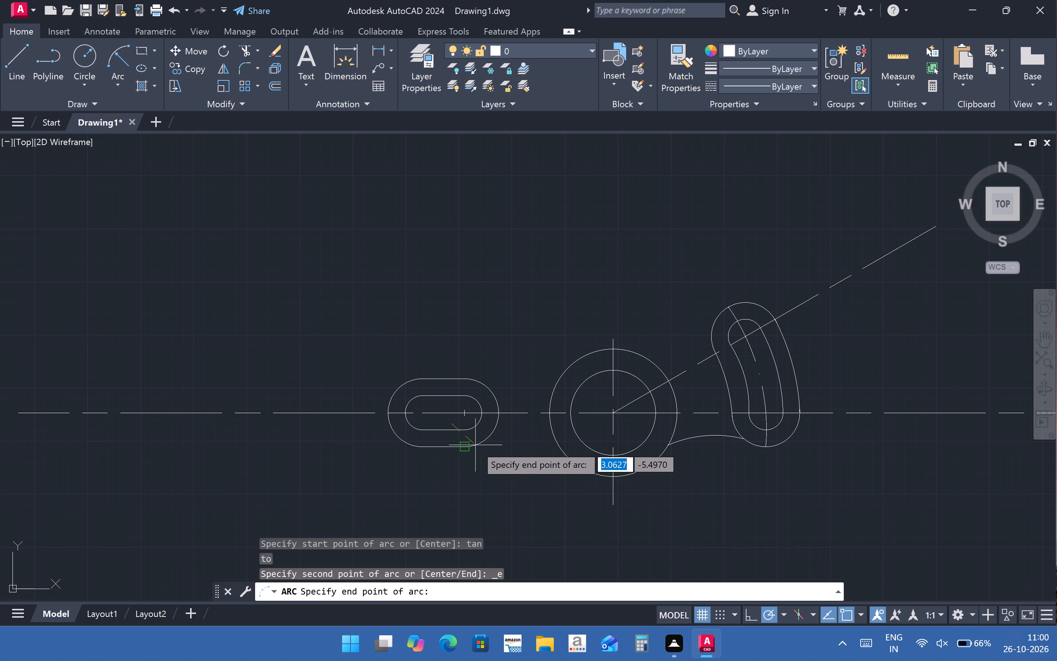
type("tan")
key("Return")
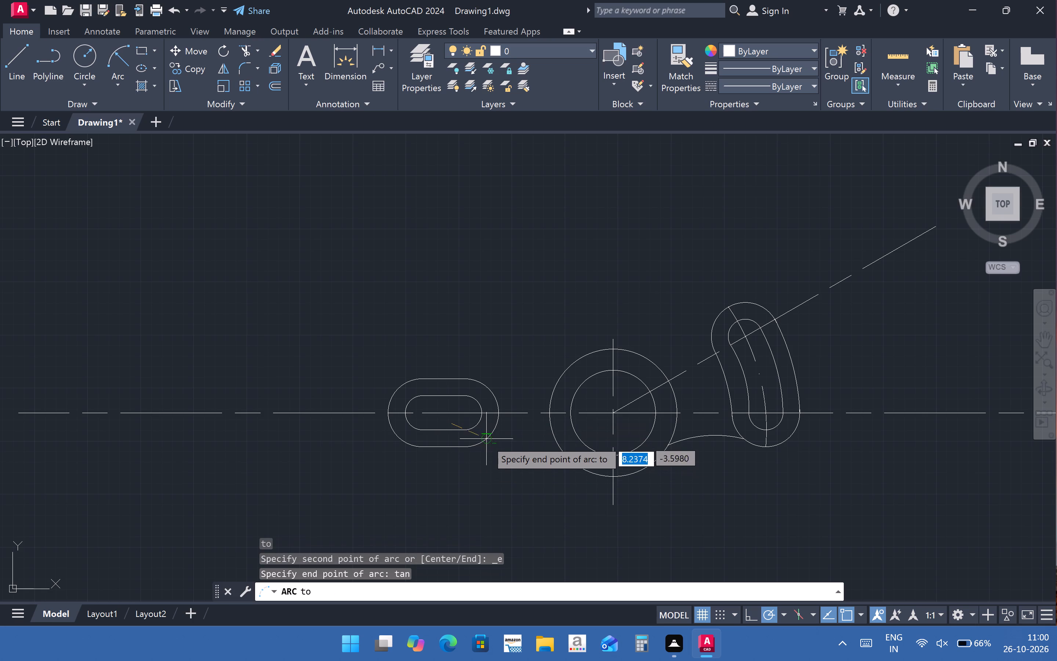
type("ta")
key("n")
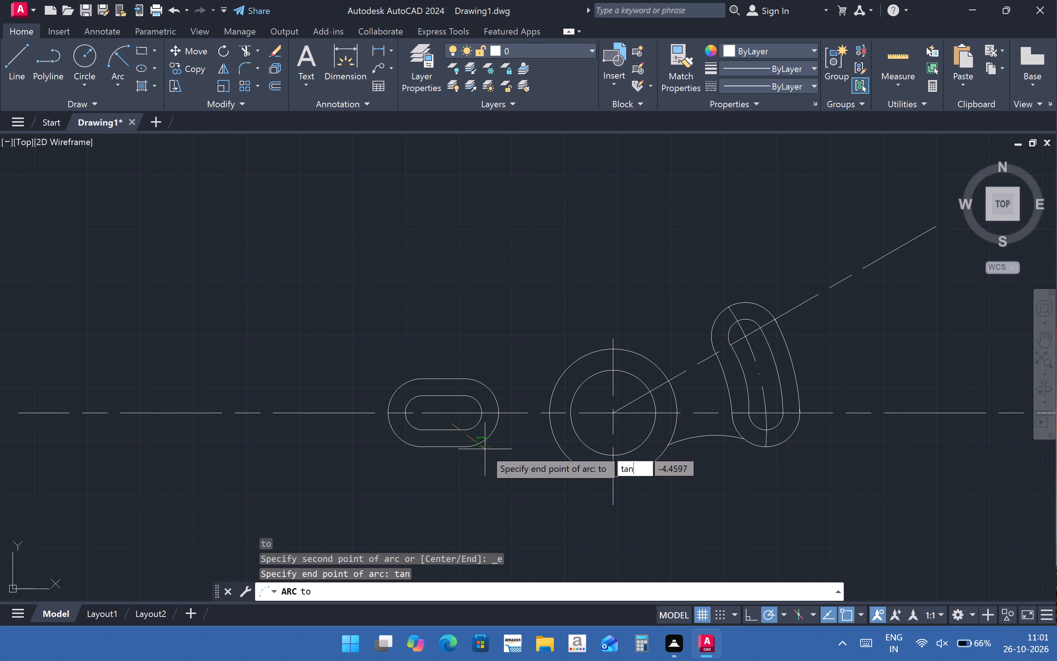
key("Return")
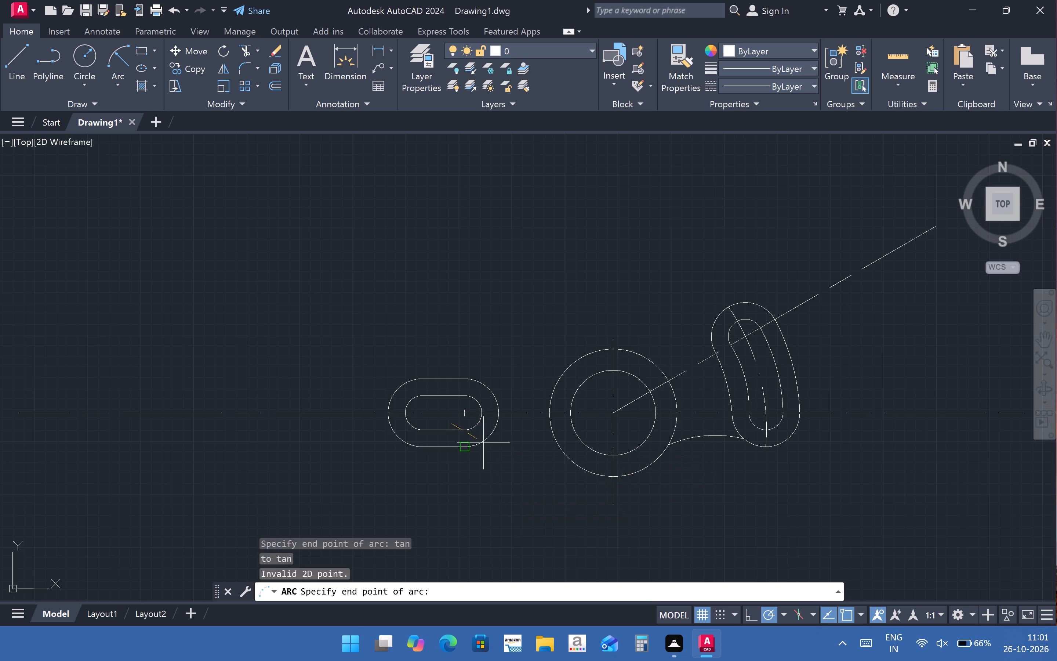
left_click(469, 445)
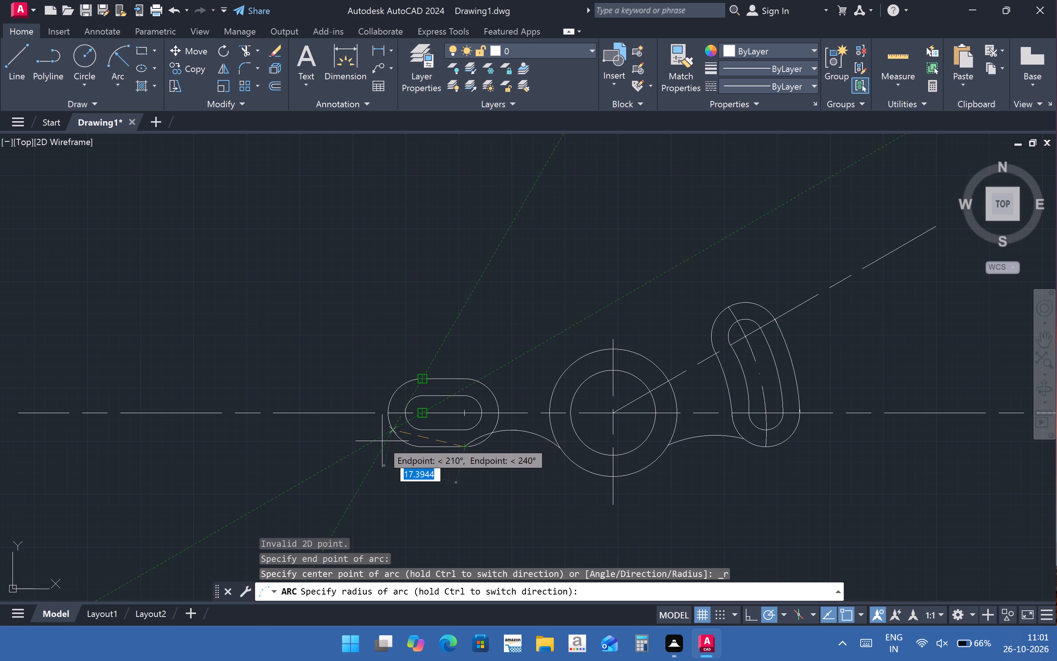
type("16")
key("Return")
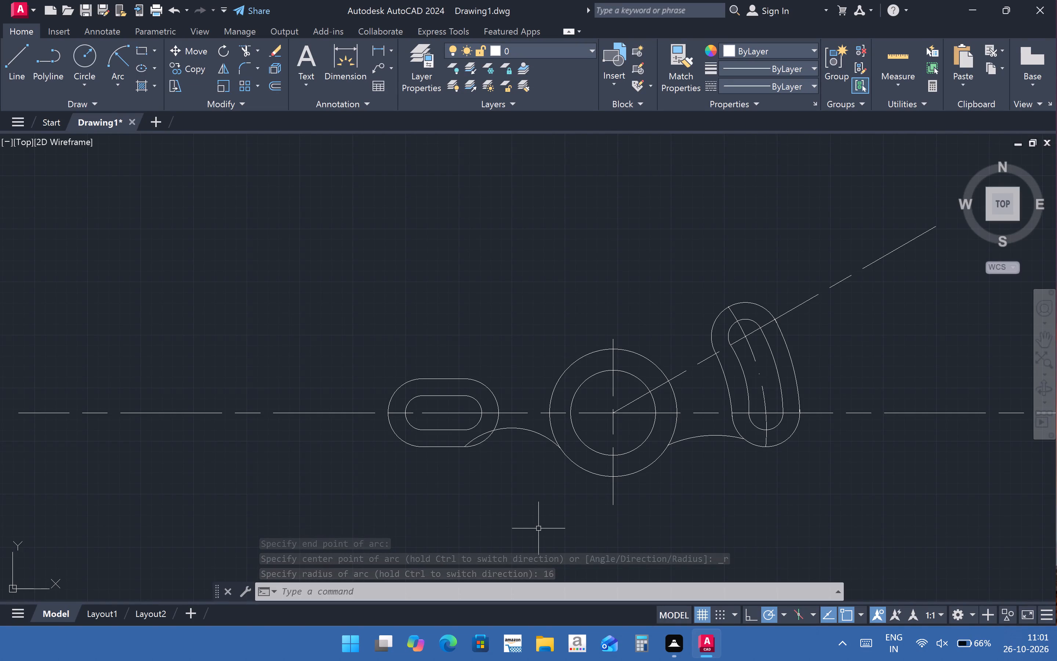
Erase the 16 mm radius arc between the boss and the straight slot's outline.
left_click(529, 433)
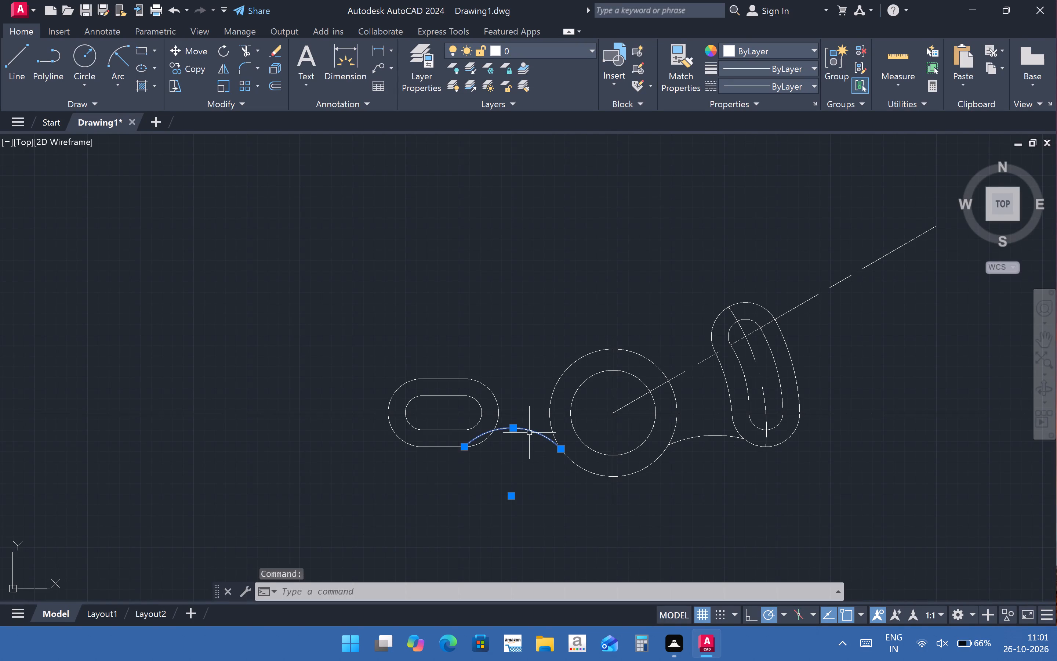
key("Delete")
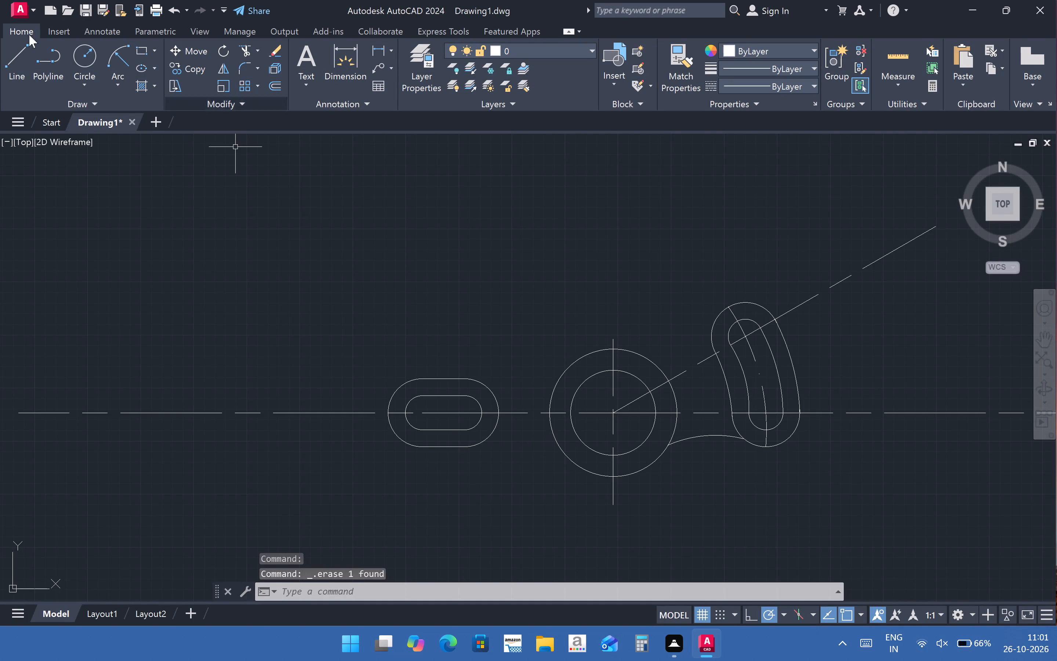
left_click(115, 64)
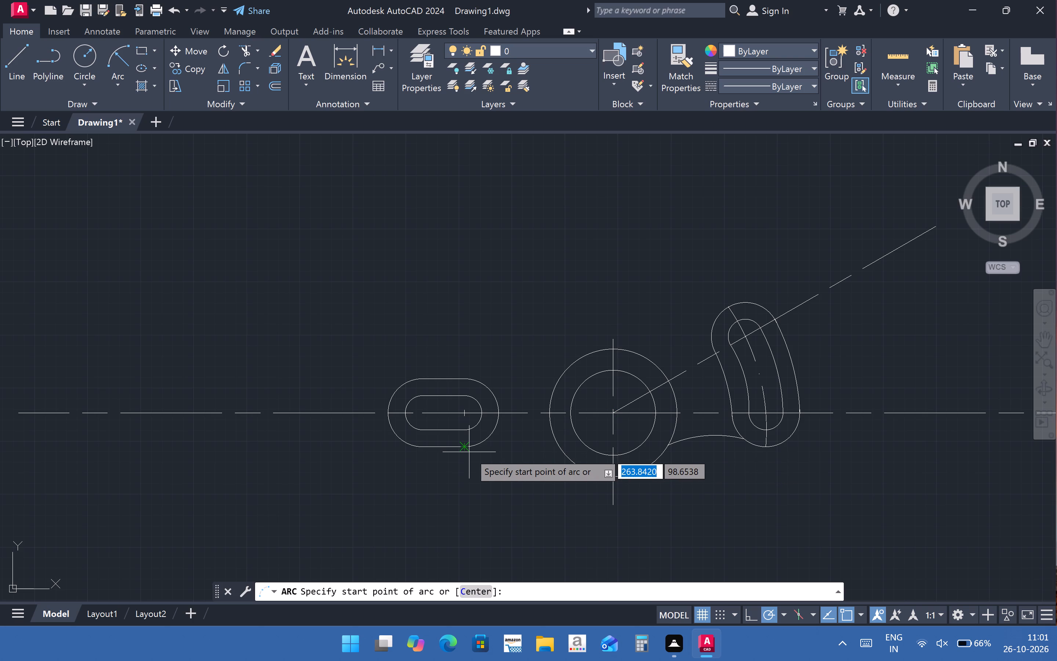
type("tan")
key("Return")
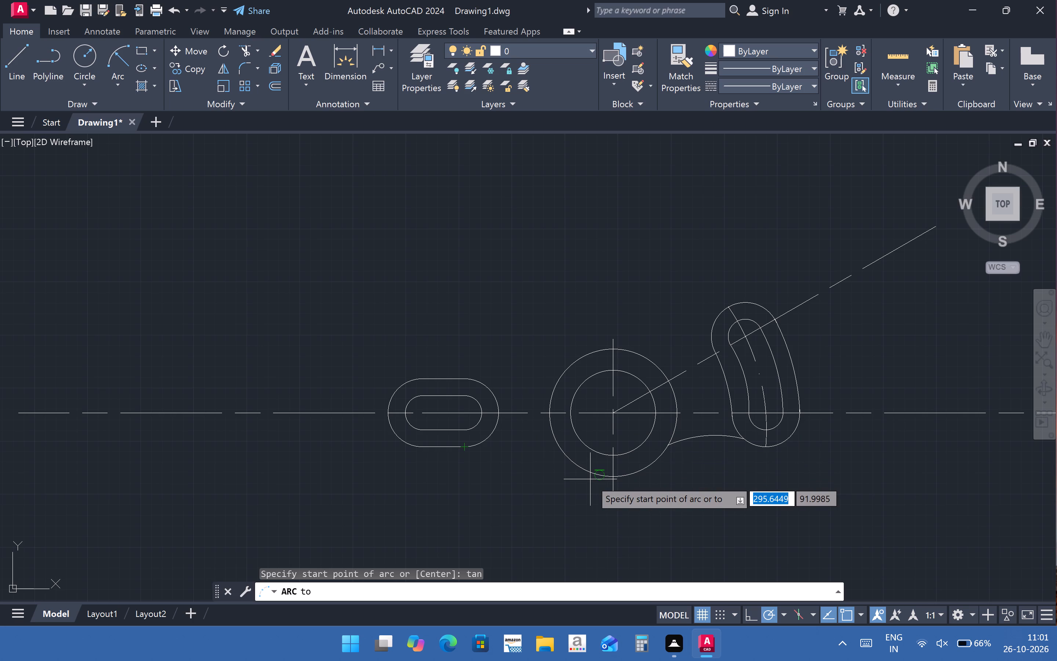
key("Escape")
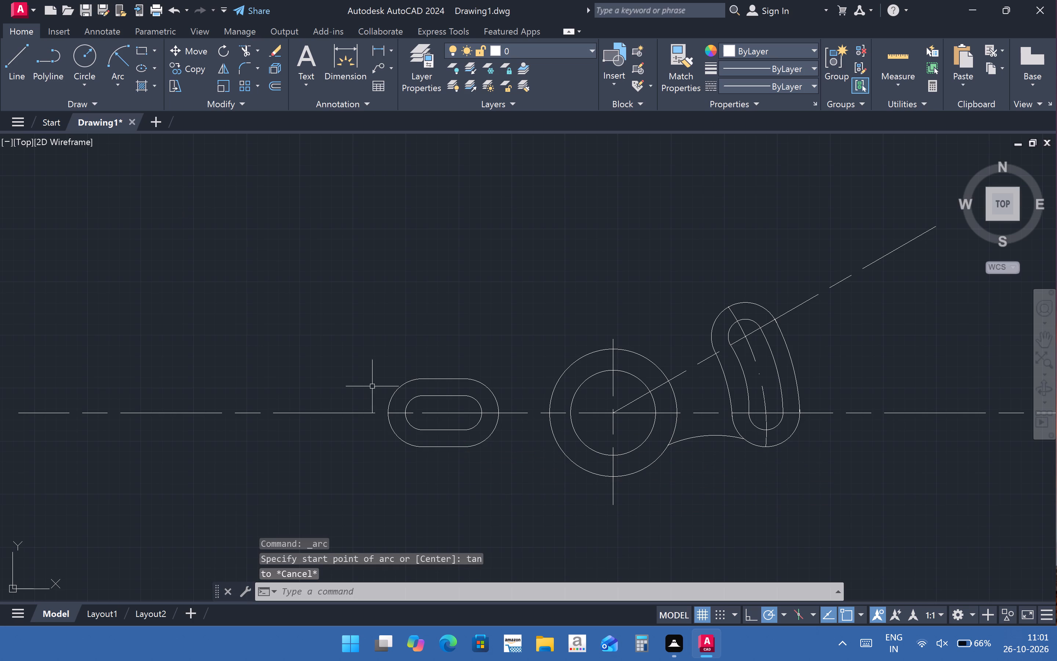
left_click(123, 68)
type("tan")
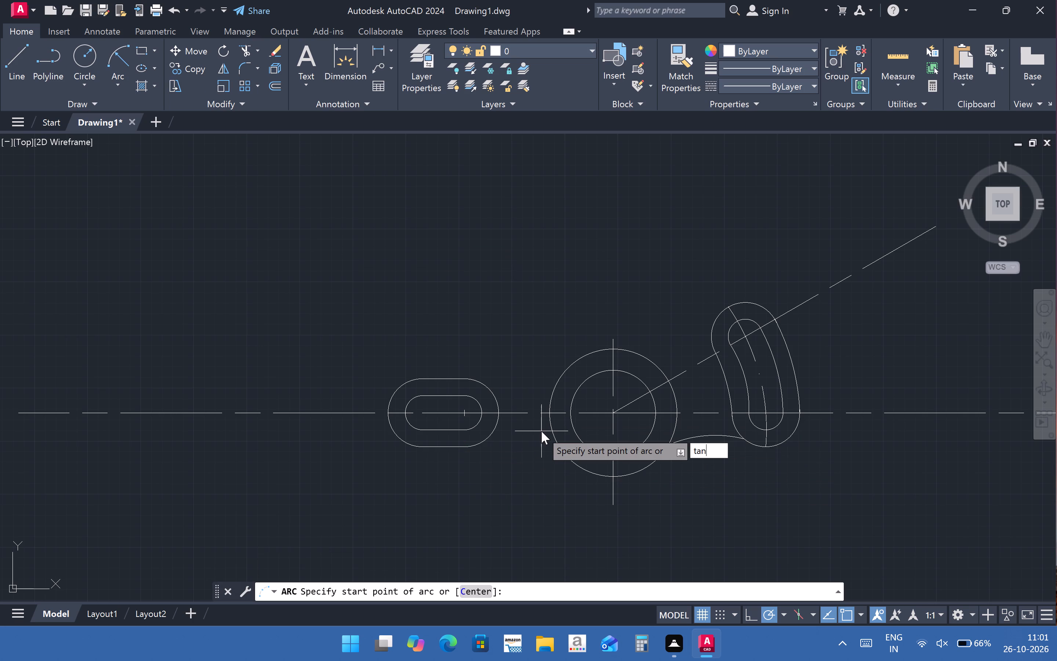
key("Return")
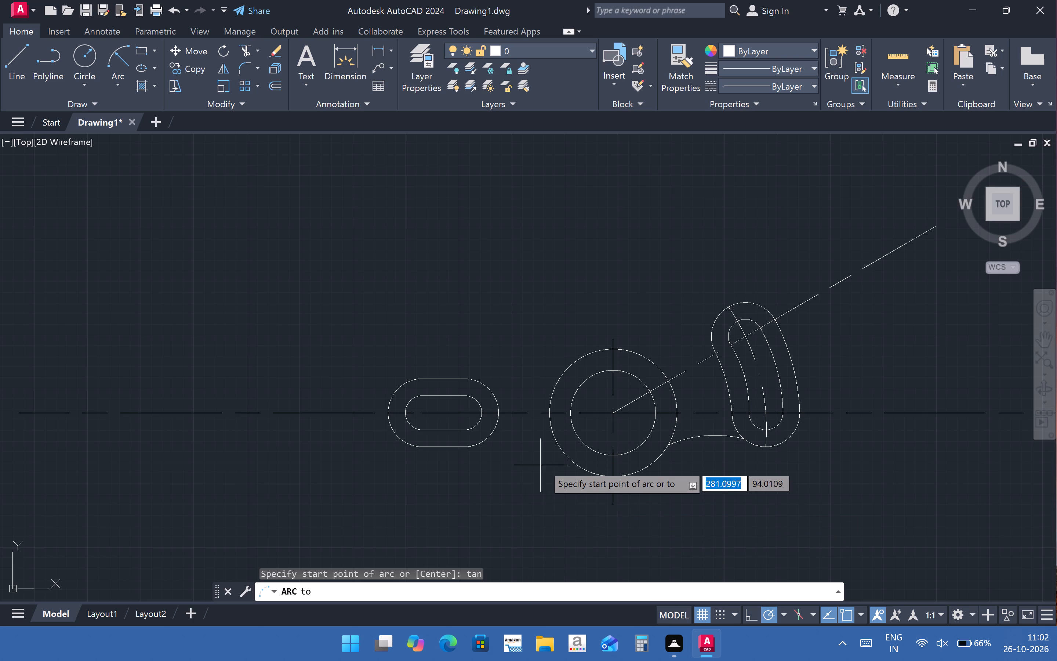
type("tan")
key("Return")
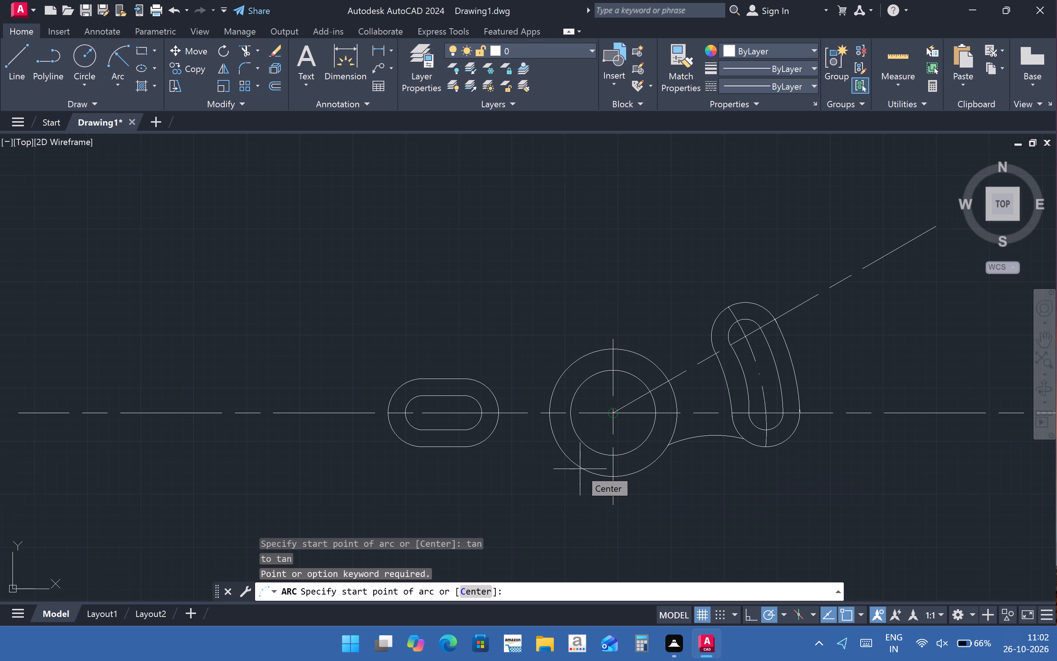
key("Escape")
Save the drawing in the Downloads folder as "Autocad ex-4" in AutoCAD 2018 Drawing format.
left_click(35, 14)
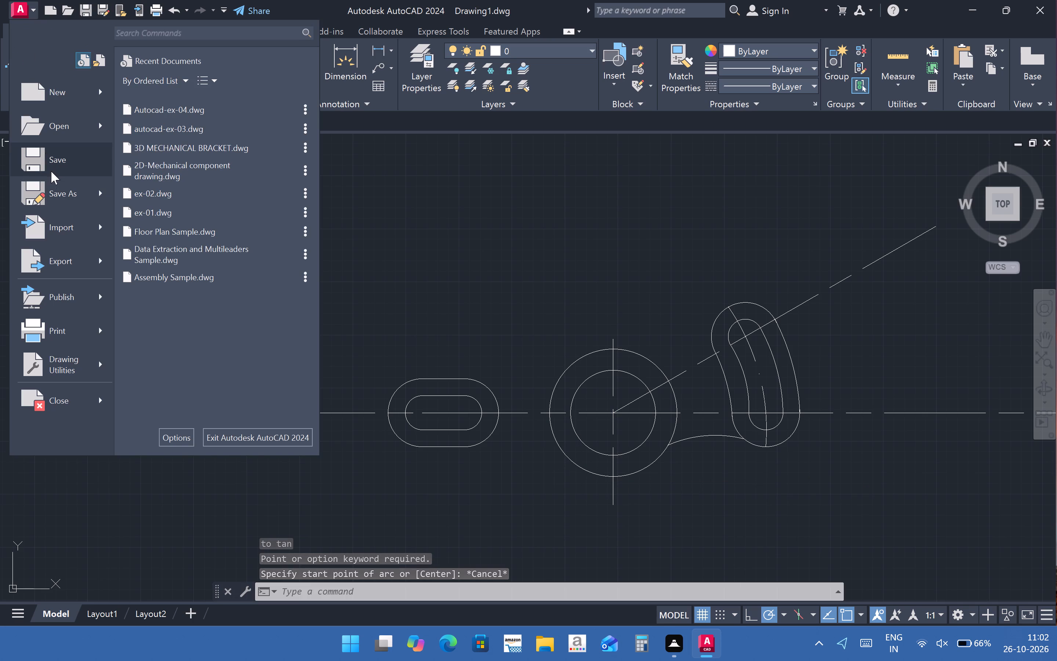
left_click(50, 170)
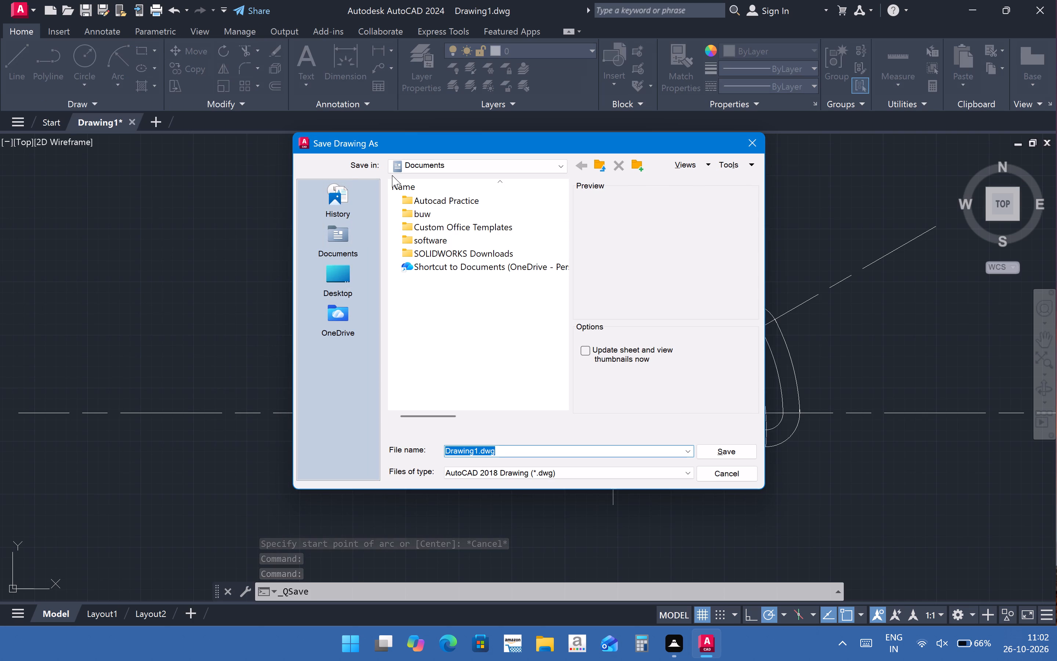
left_click(432, 169)
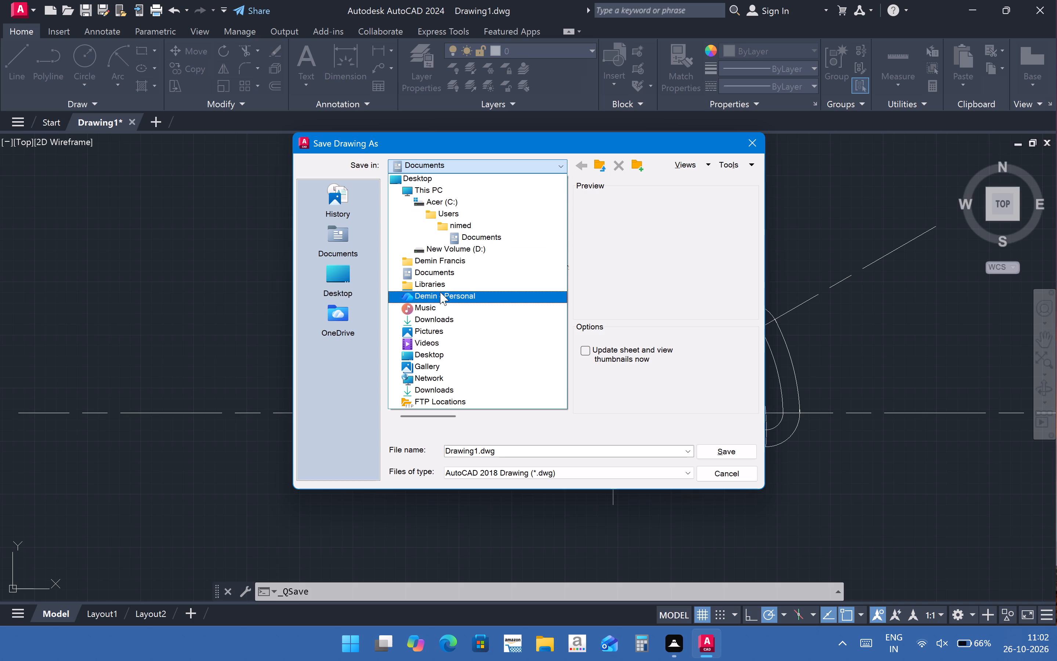
left_click(440, 326)
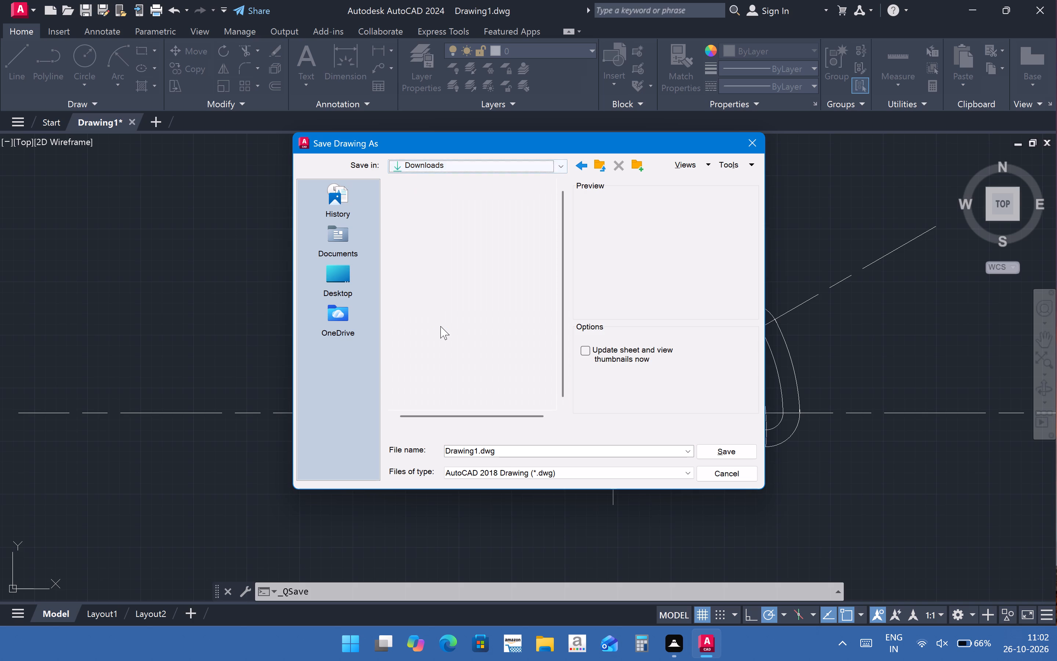
left_click_drag(501, 452, 446, 438)
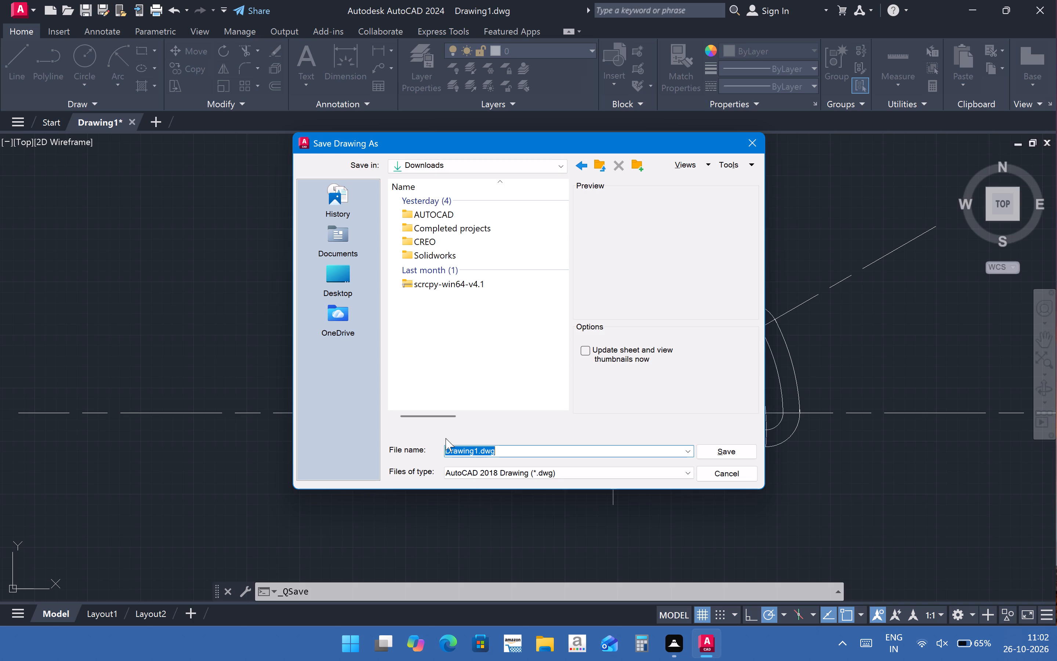
left_click_drag(446, 438, 407, 434)
key("BackSpace")
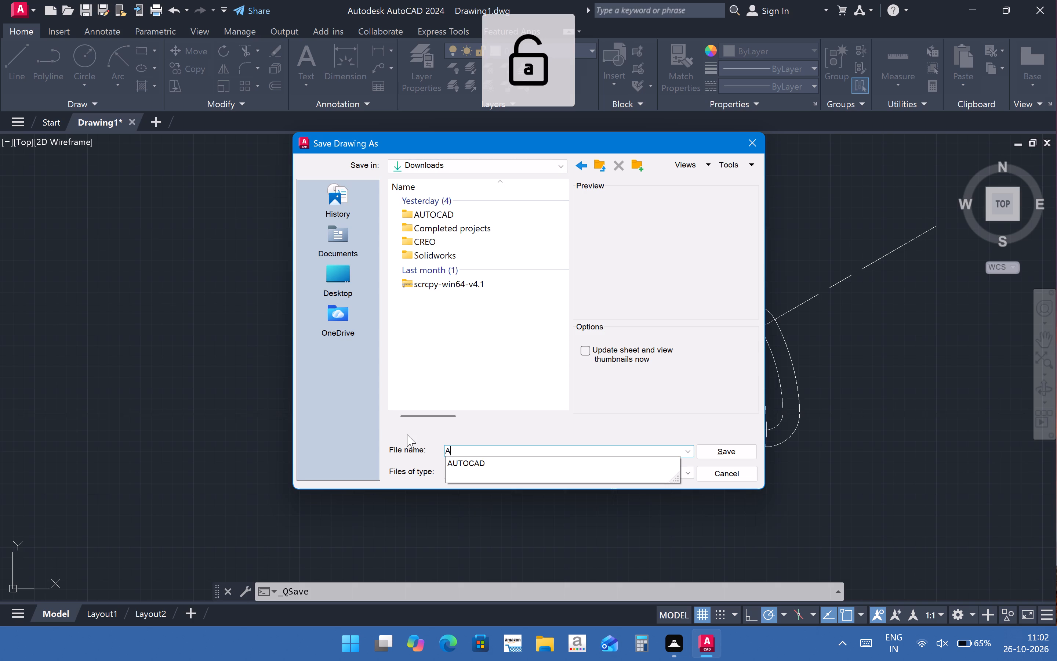
type("ito")
key("BackSpace")
key("BackSpace")
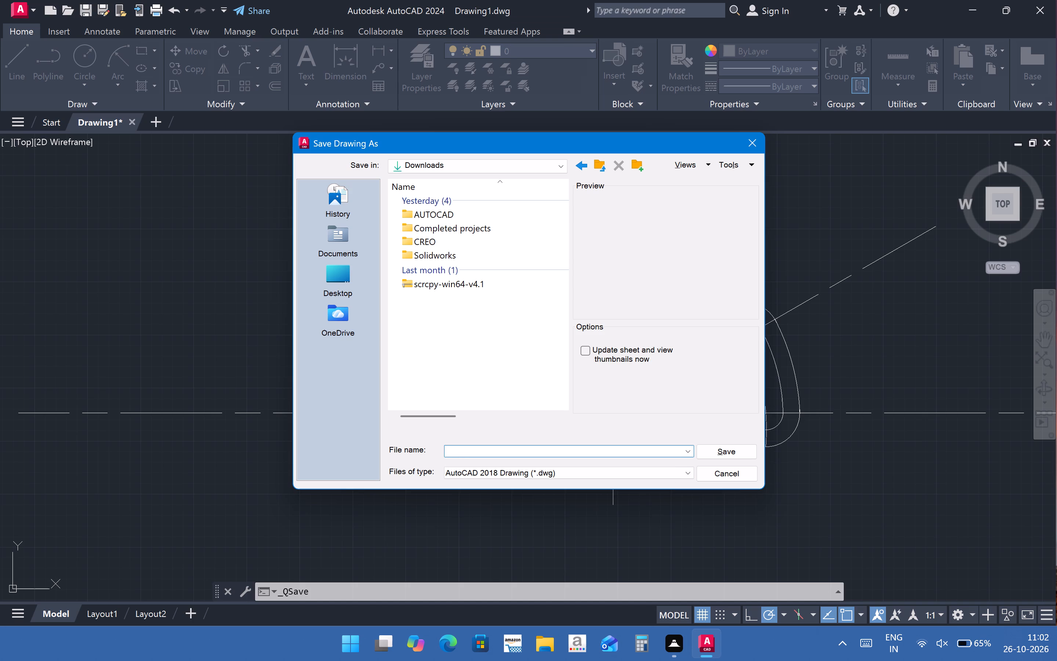
key("BackSpace")
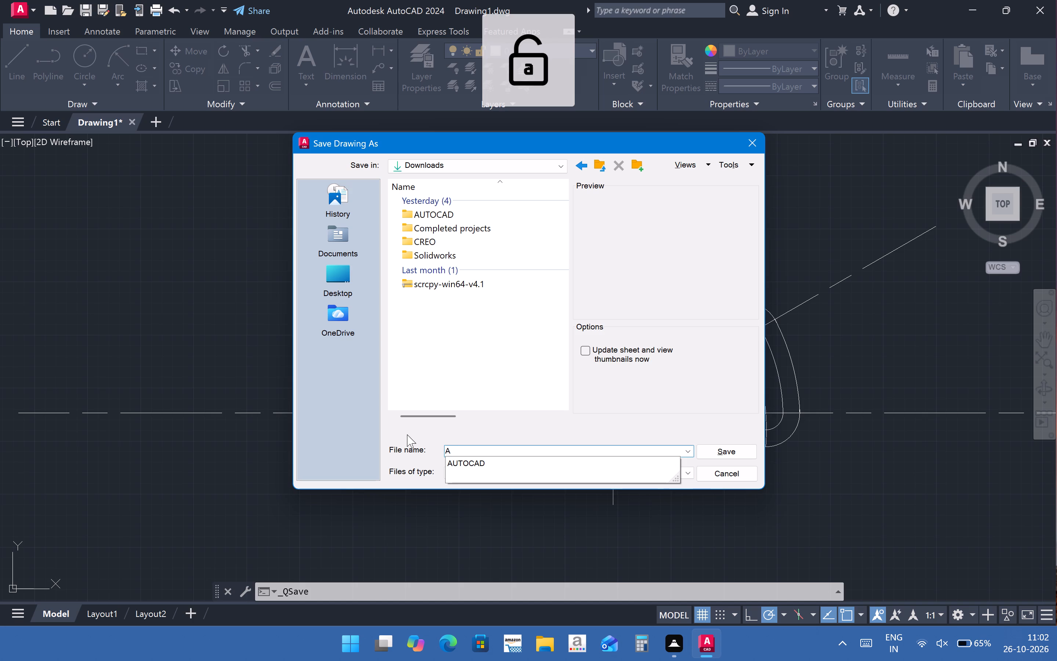
type("ut")
type("ocad")
key("space")
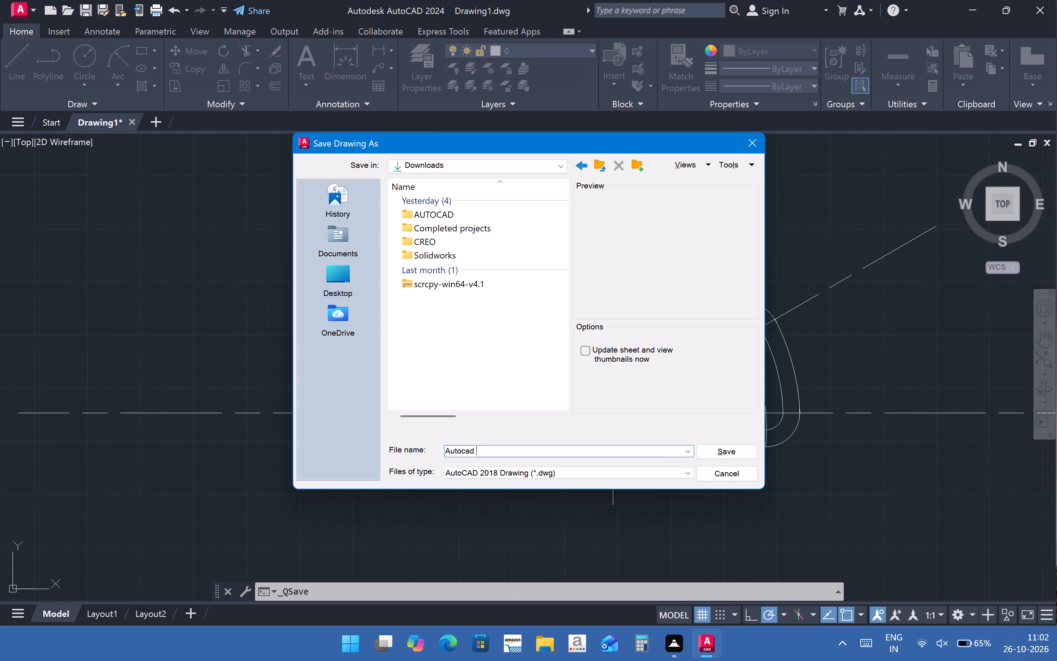
type("ex-4")
left_click(725, 456)
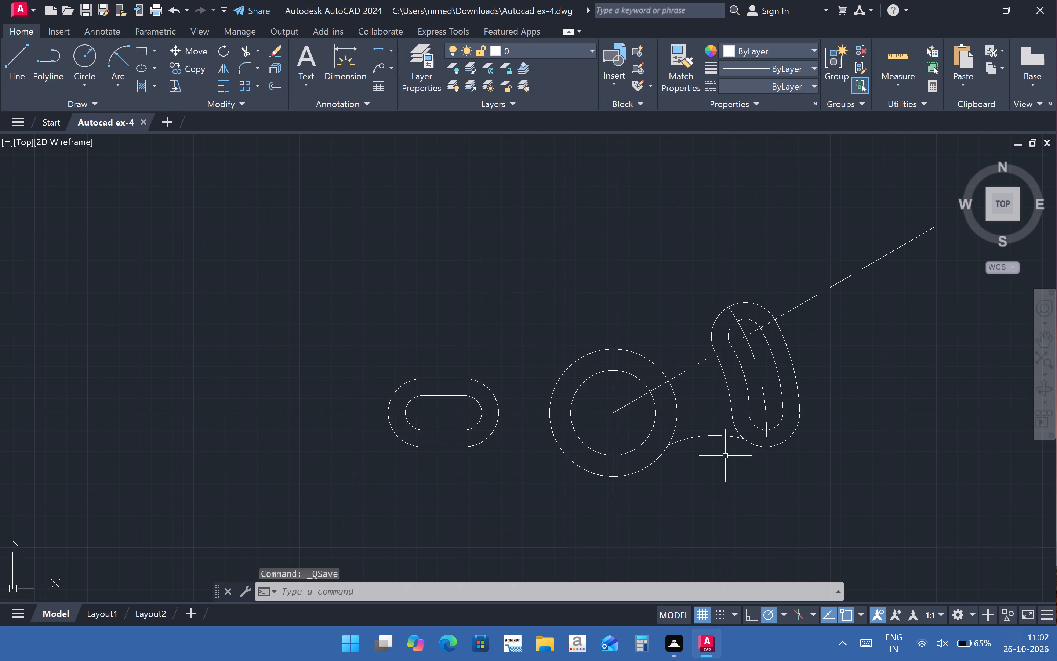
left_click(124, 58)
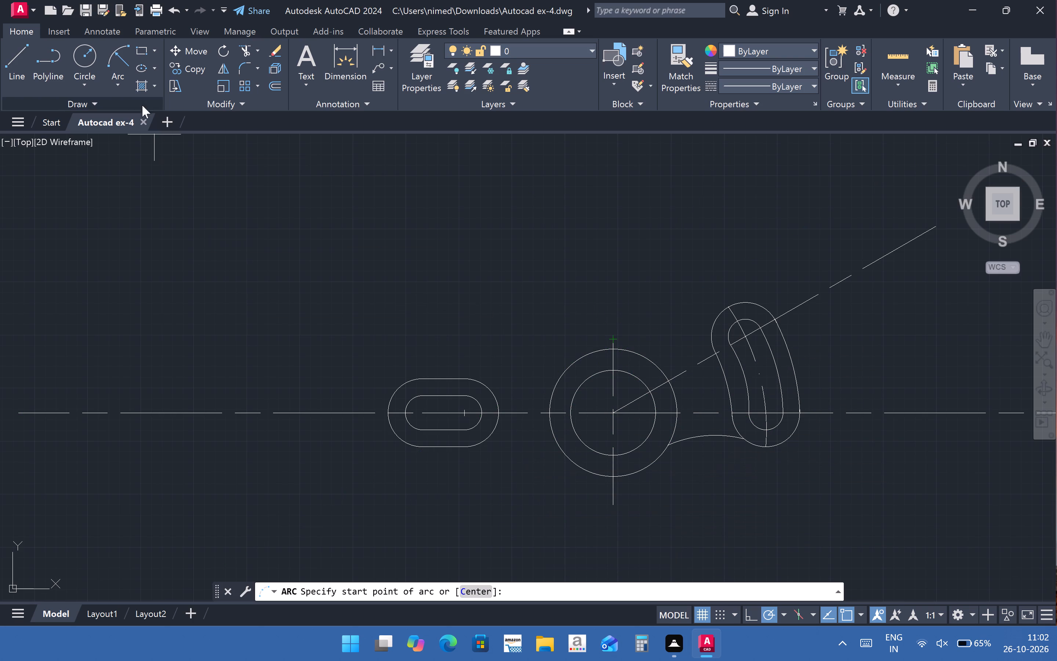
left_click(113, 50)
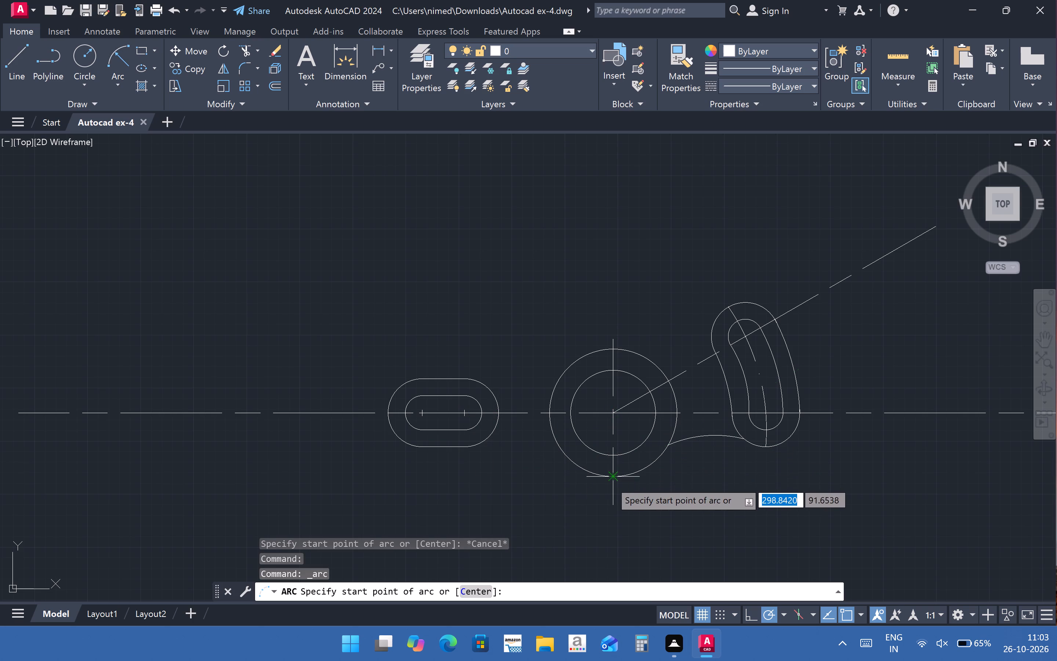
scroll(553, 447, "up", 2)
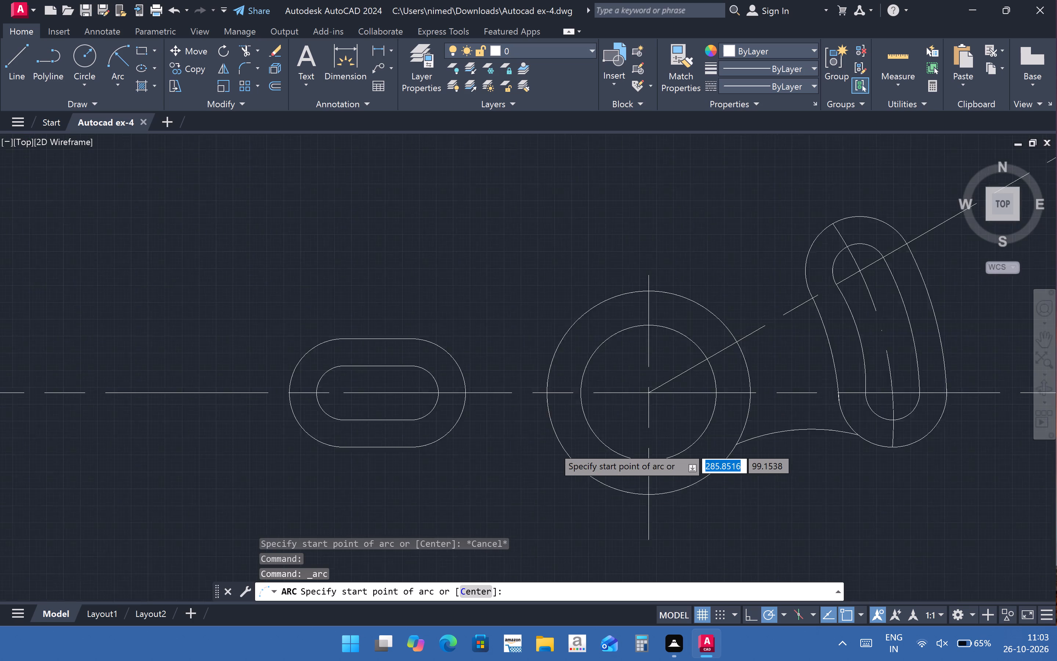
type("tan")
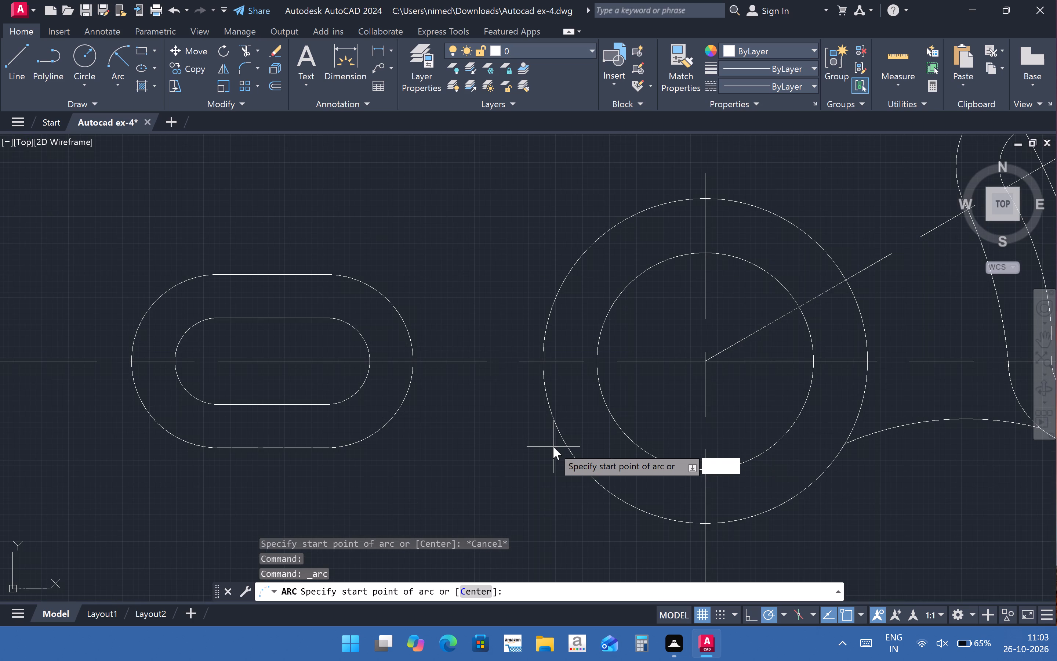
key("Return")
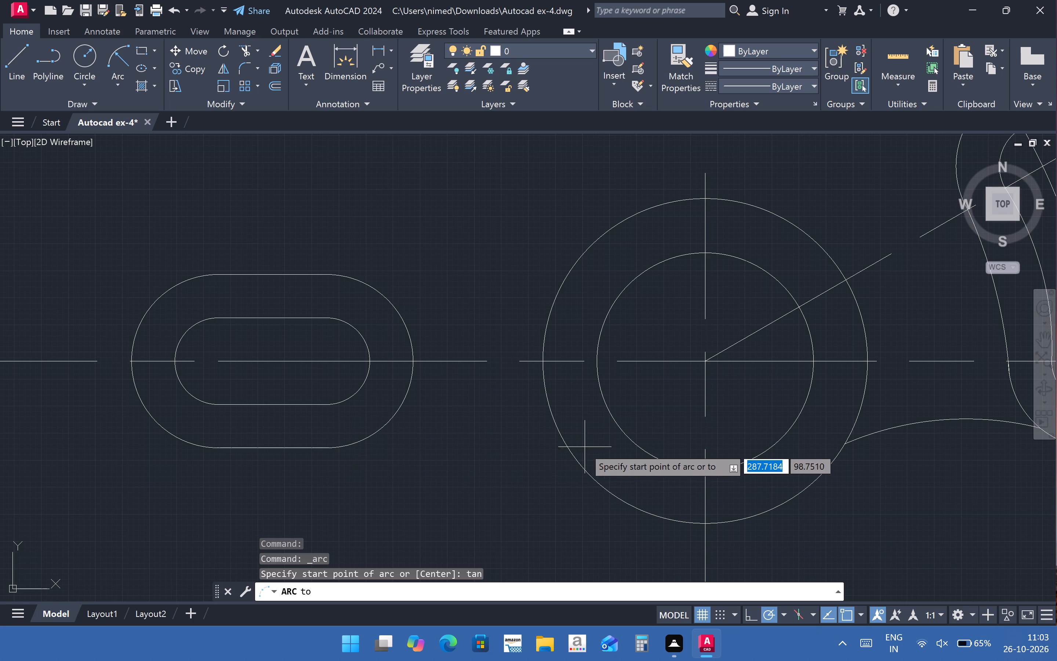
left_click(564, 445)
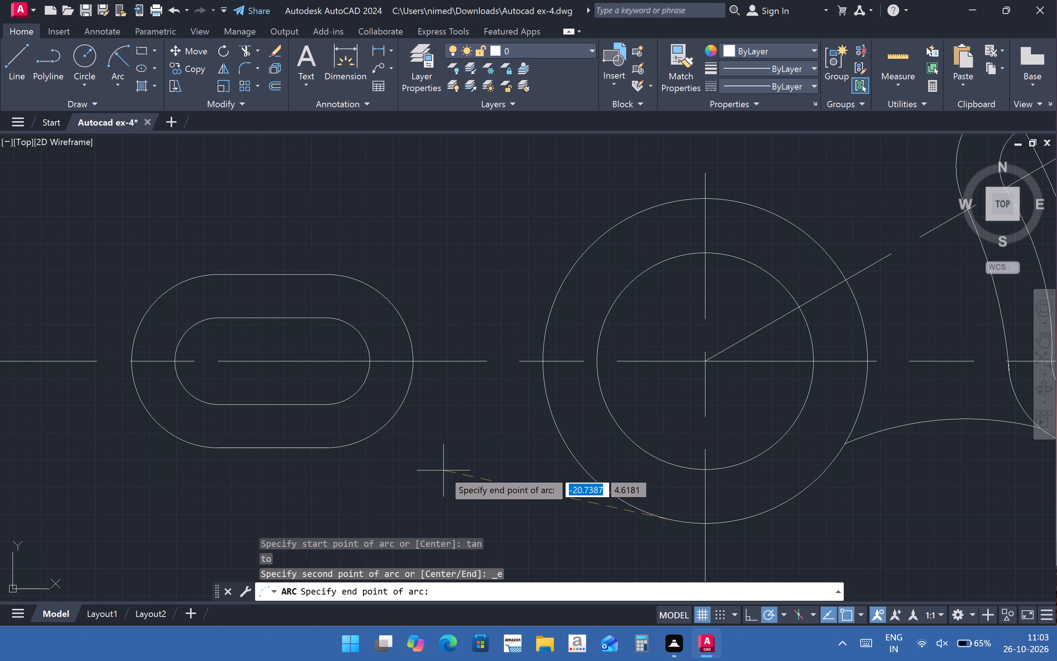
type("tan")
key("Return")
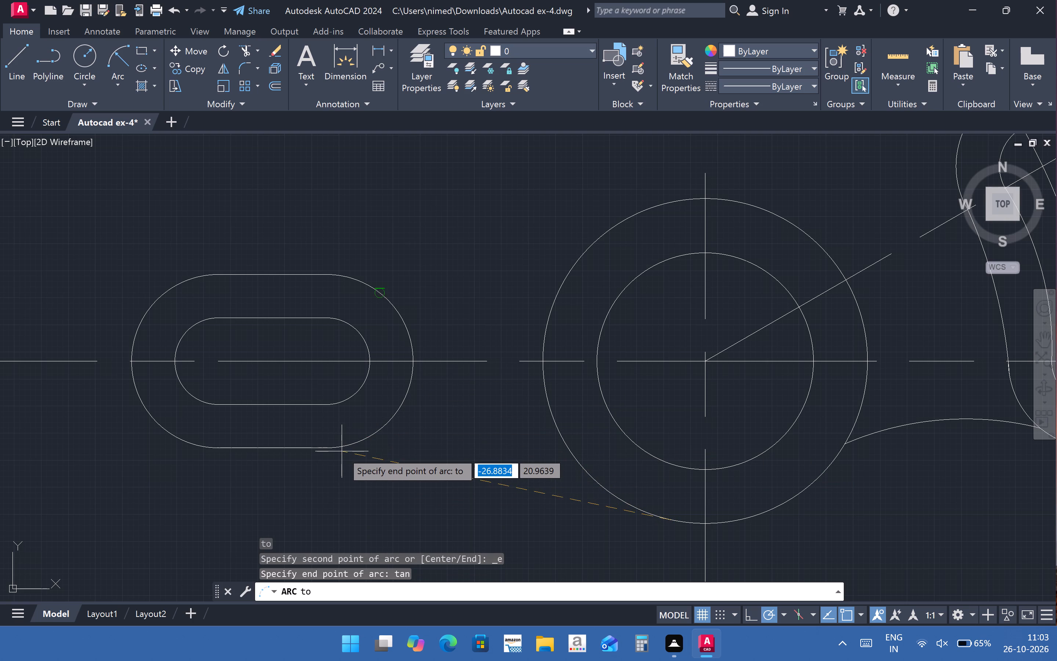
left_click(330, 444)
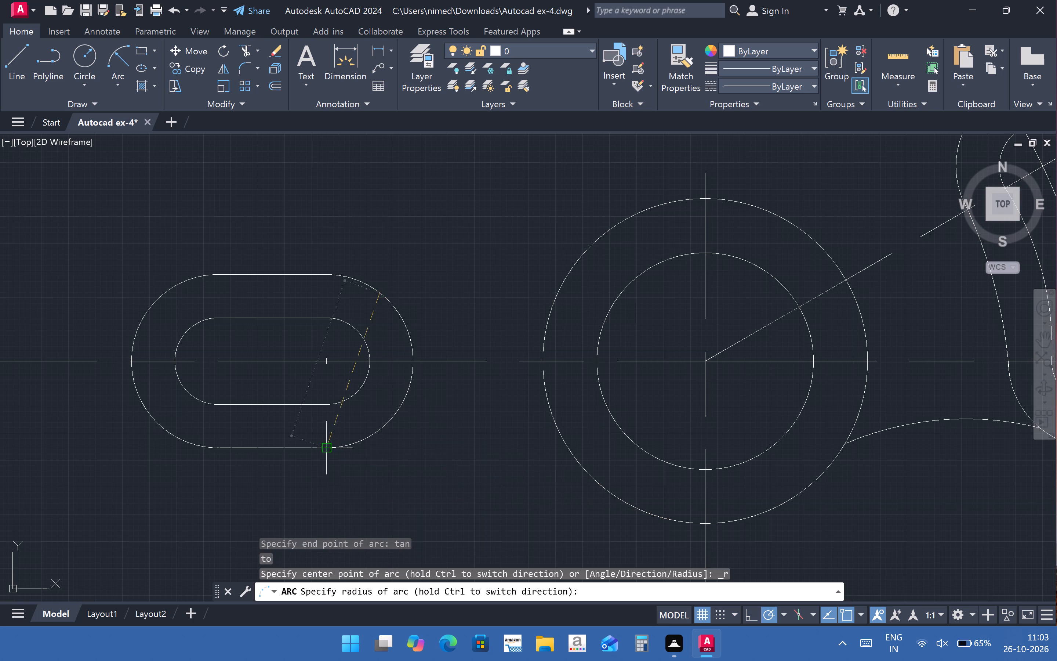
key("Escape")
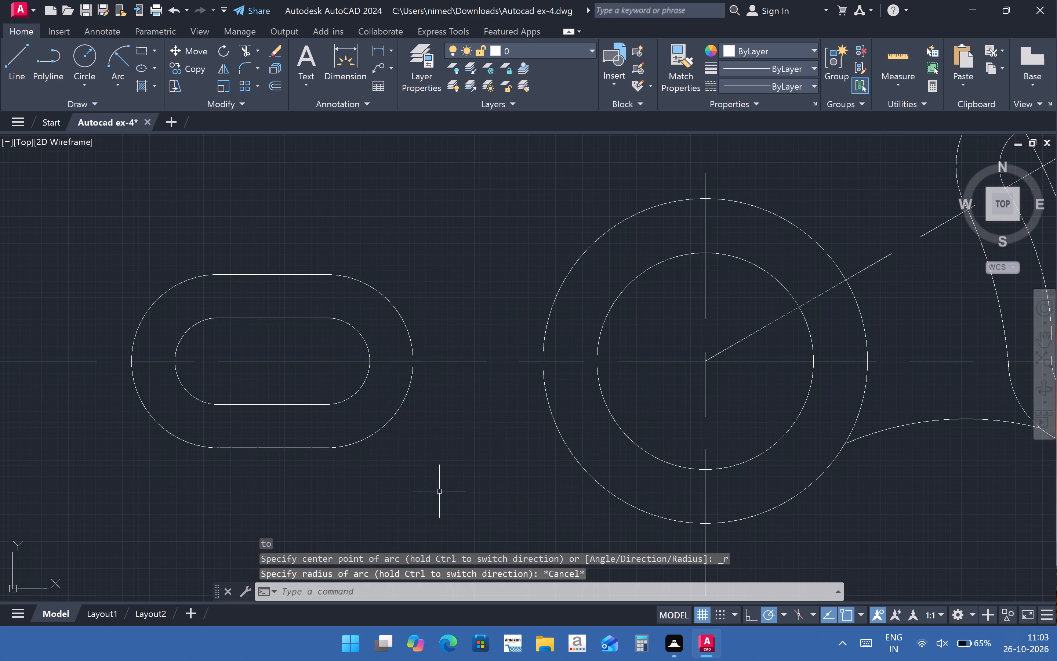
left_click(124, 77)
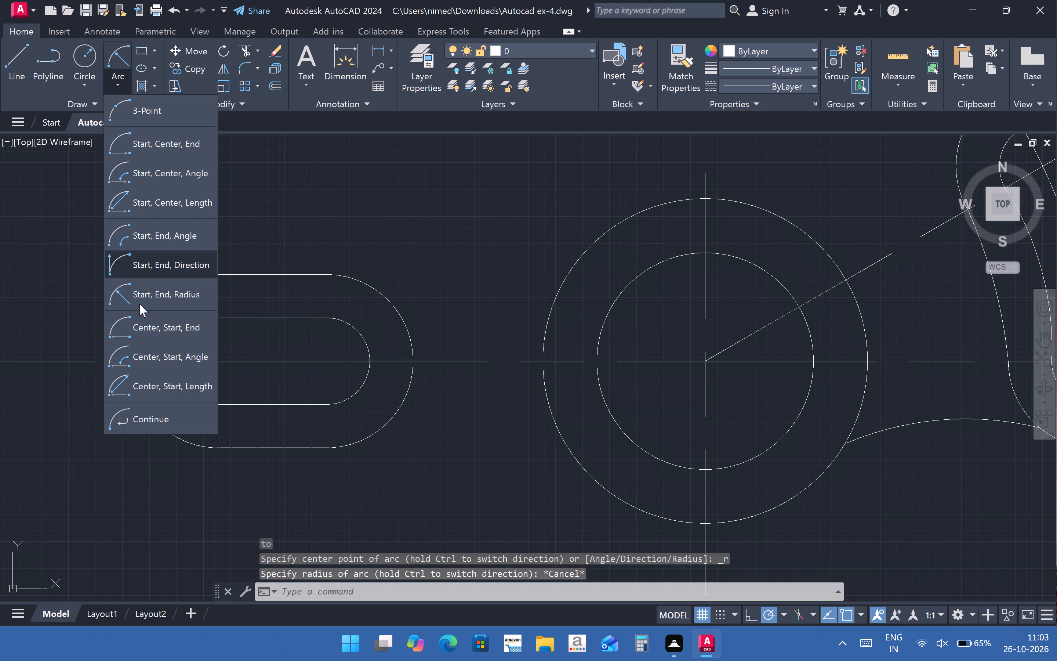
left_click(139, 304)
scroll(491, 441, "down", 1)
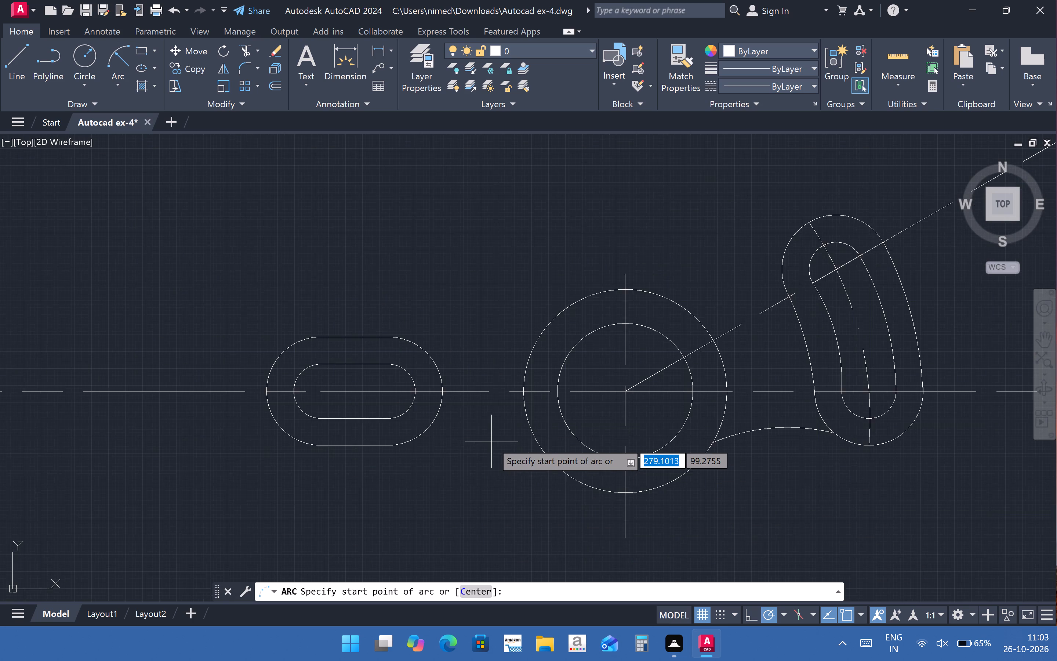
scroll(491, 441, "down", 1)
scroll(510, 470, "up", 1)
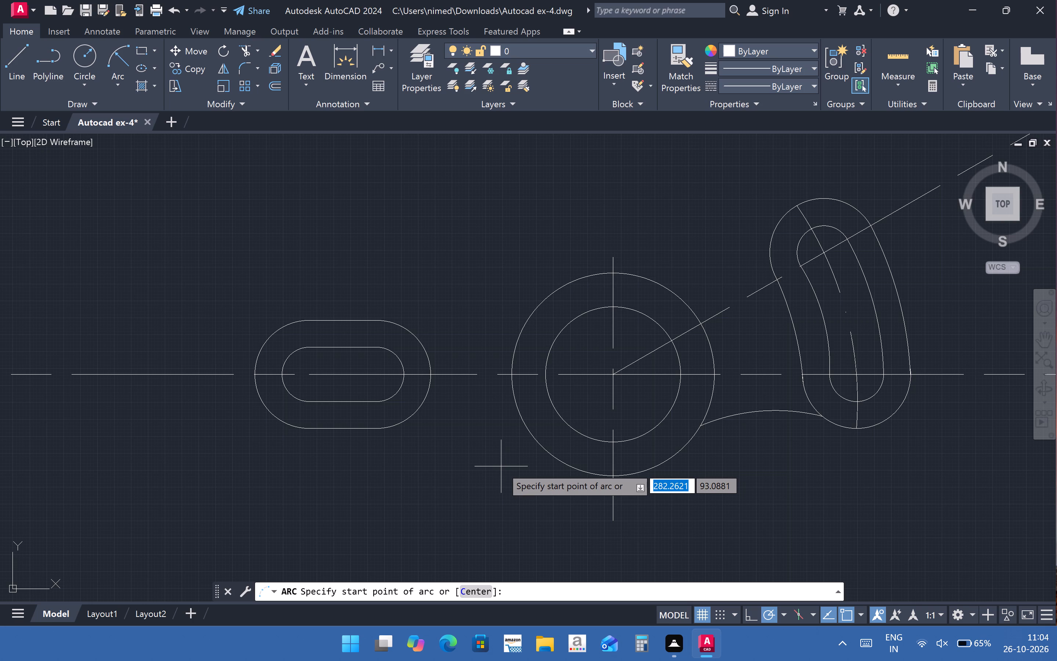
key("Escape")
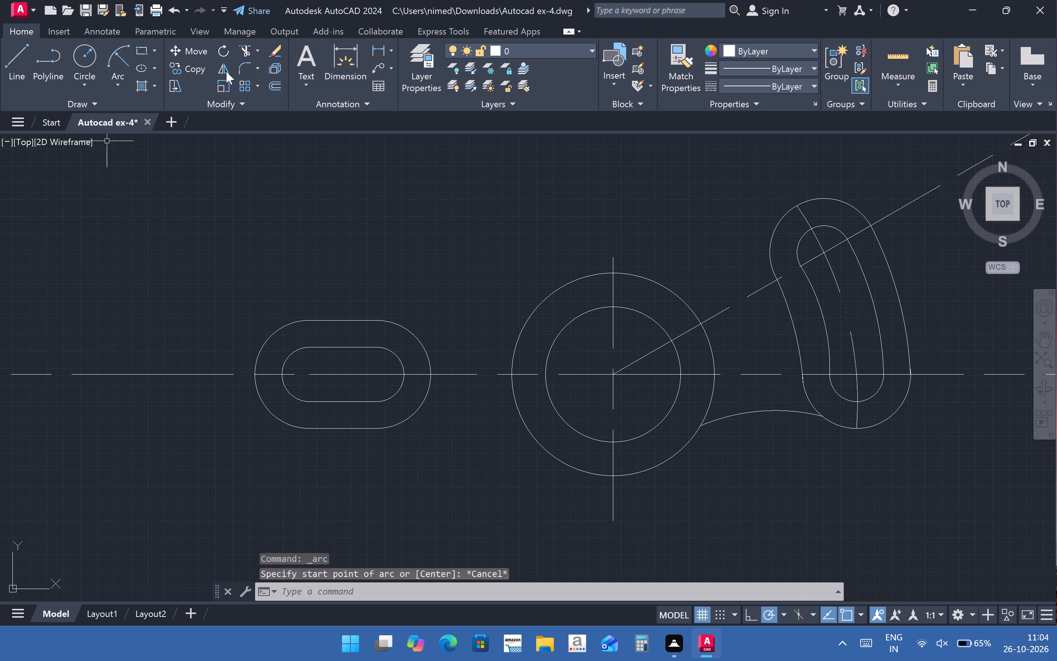
Mirror the arc joining the boss and the curved slot about the boss's vertical centreline, keeping the original arc.
left_click(230, 74)
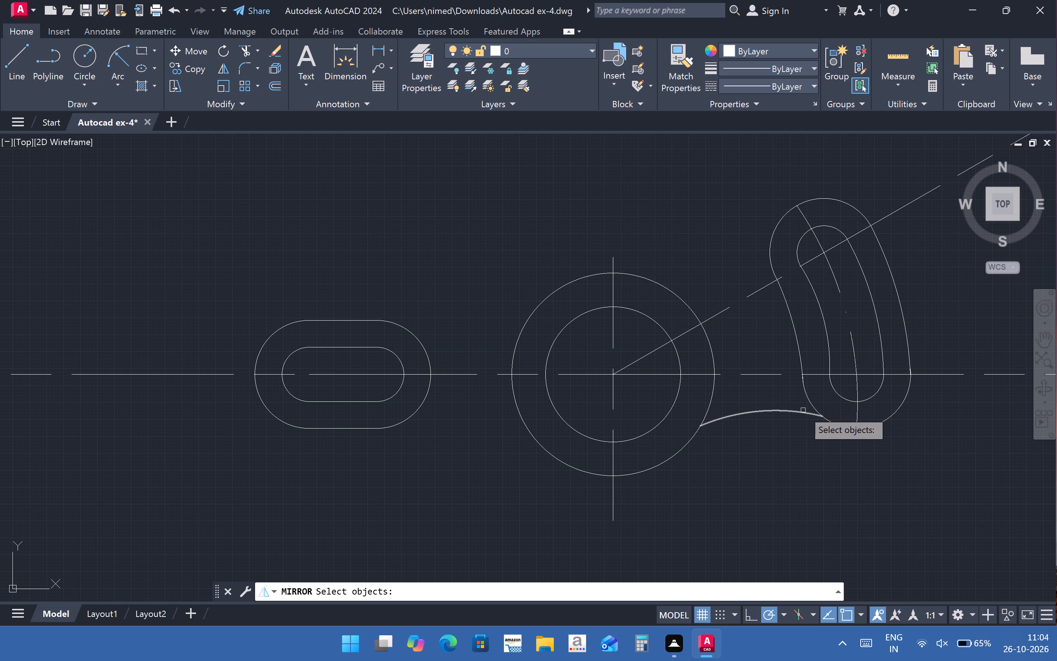
left_click(803, 410)
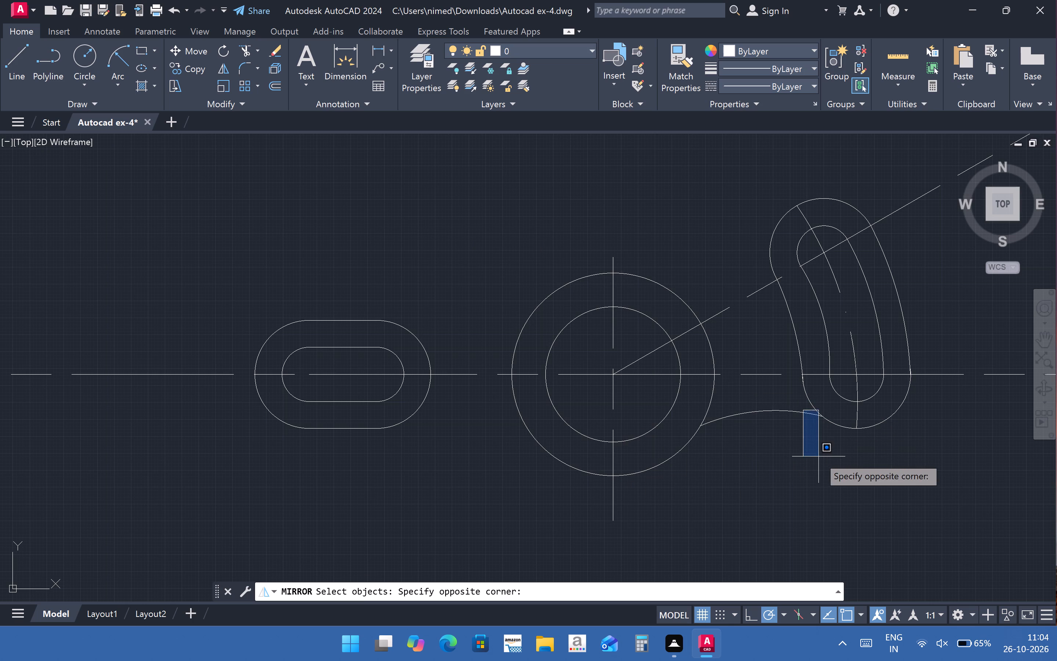
key("Escape")
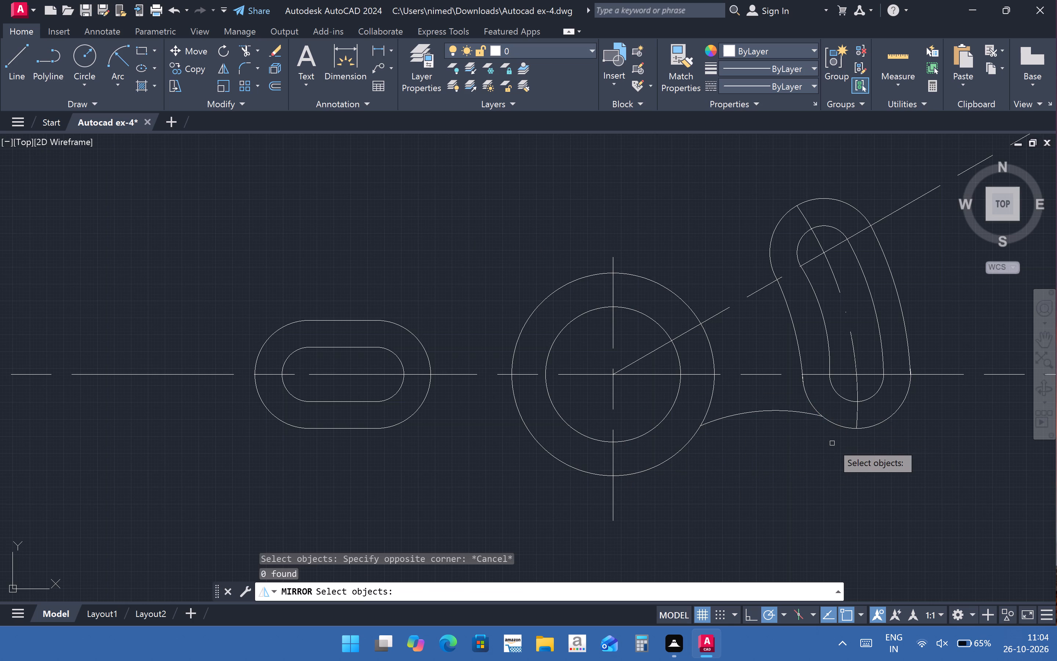
left_click(727, 418)
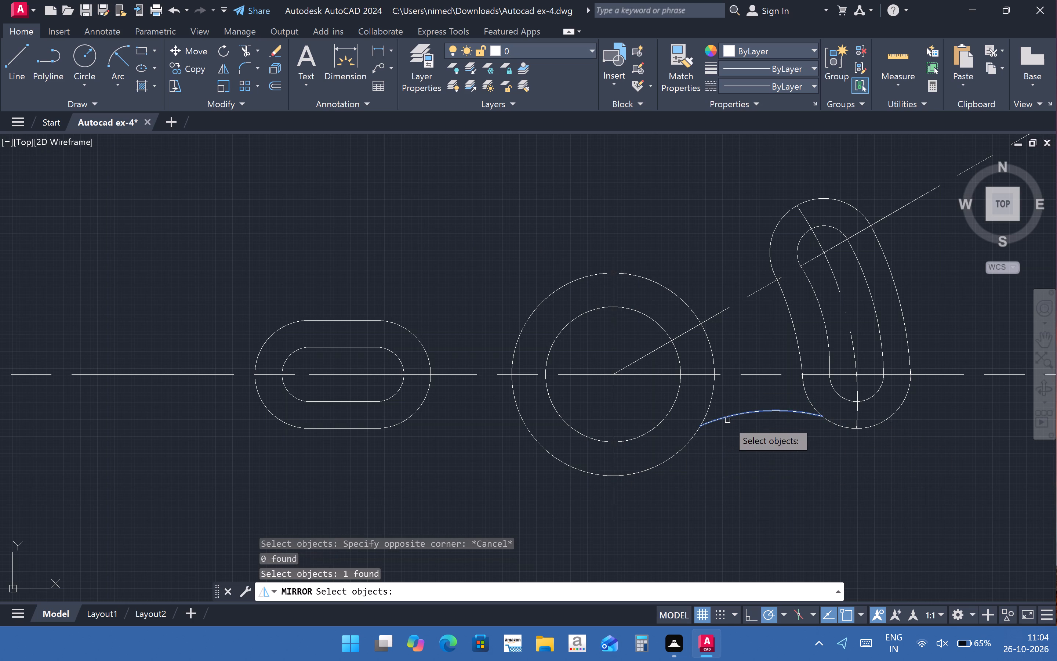
key("Return")
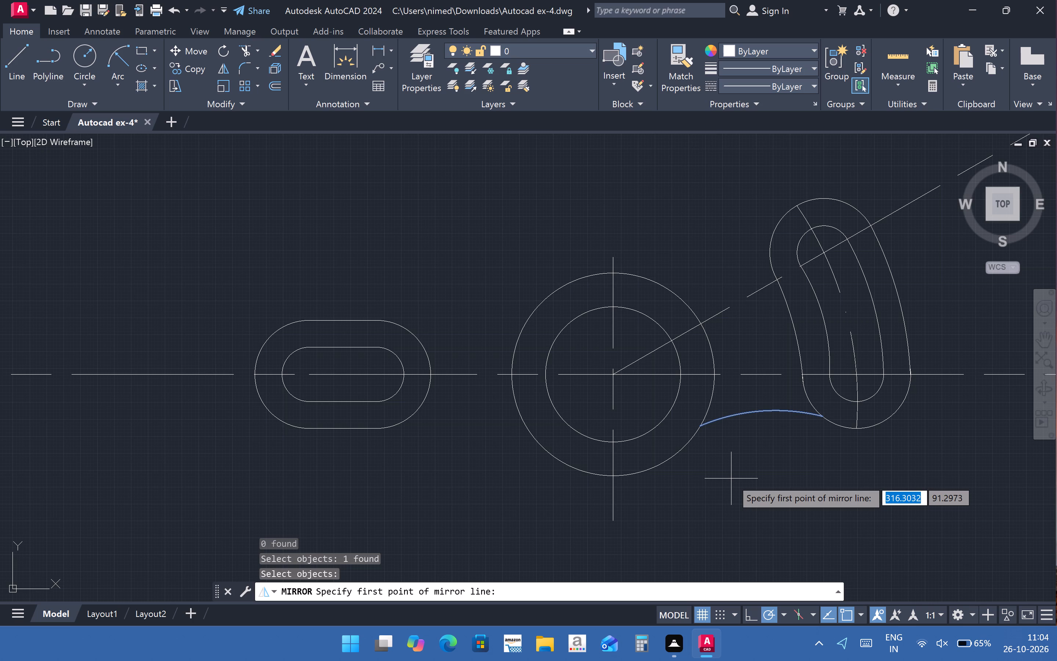
left_click(614, 378)
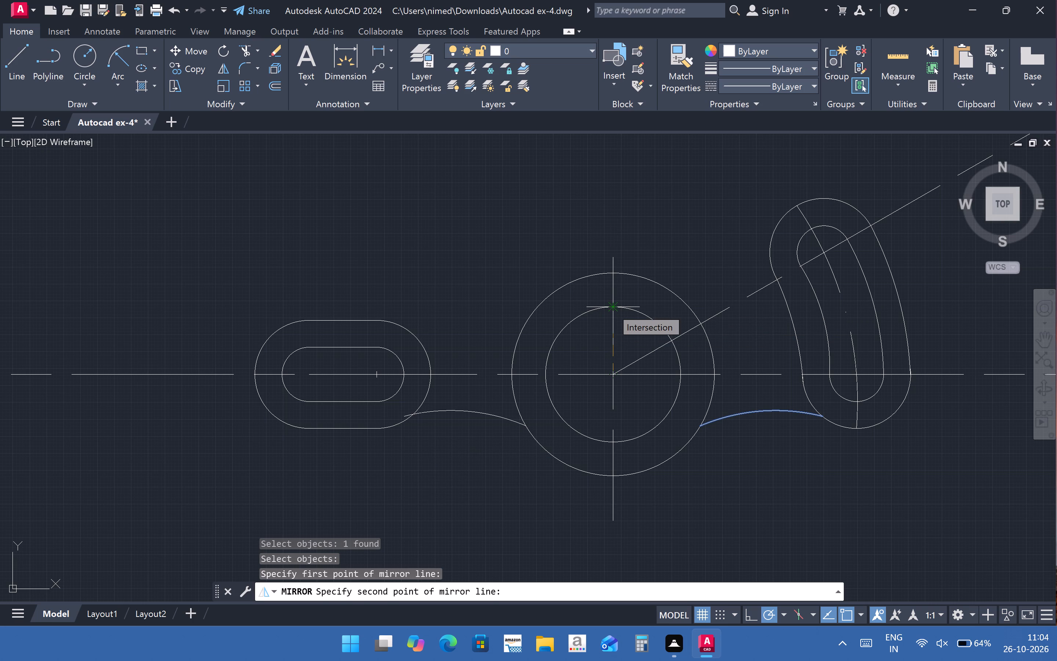
left_click(611, 308)
left_click_drag(648, 358, 611, 308)
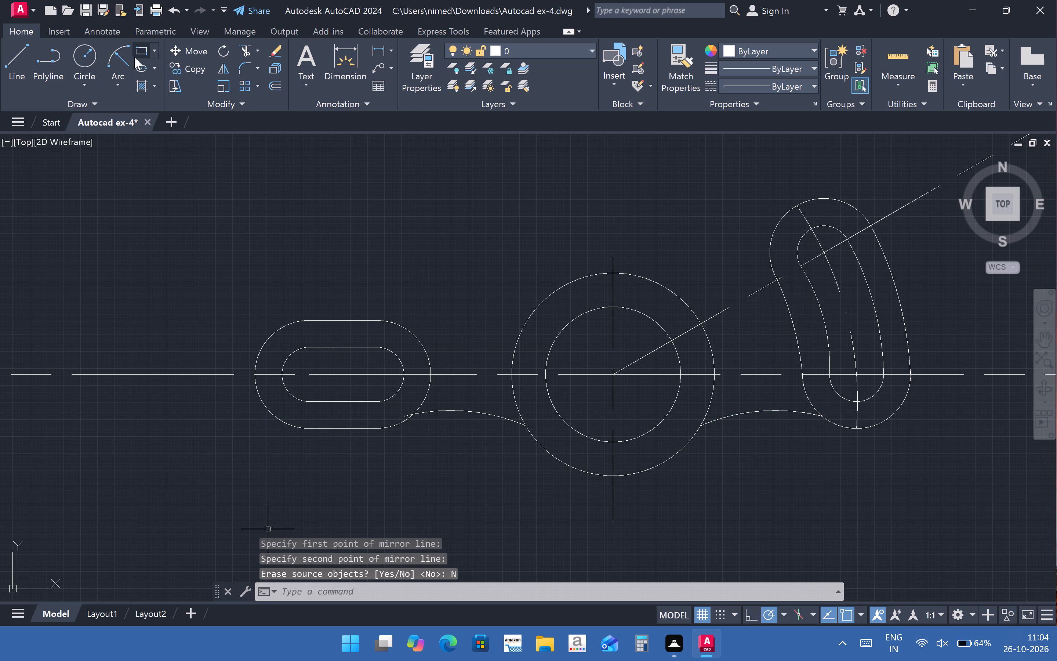
Trim the end of the mirrored arc that overhangs inside the straight slot's outer outline.
left_click(255, 50)
left_click(255, 76)
left_click(407, 416)
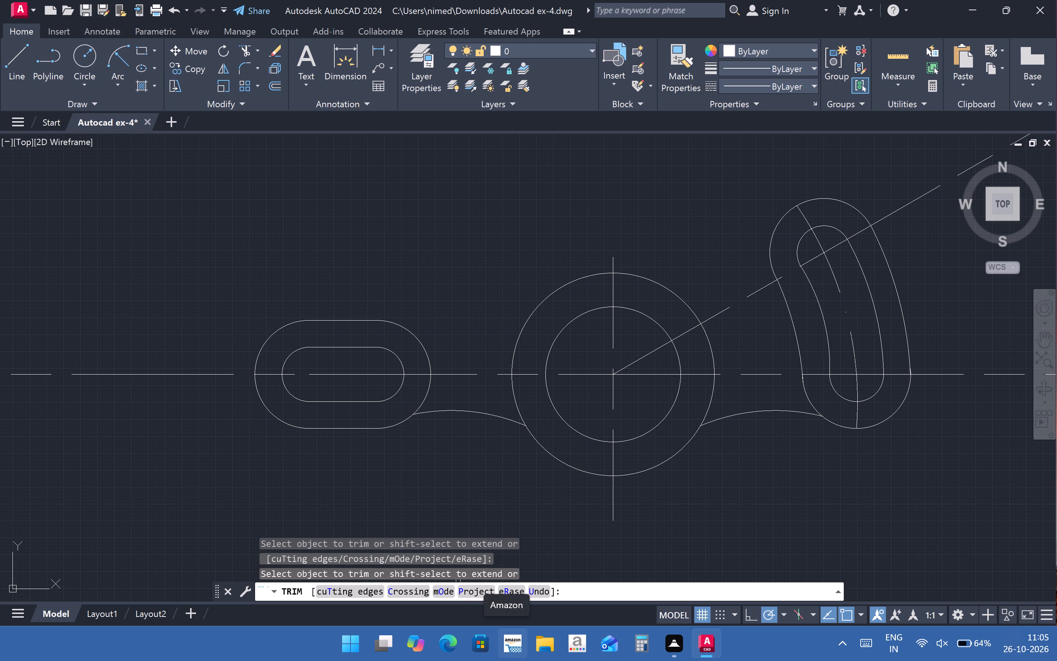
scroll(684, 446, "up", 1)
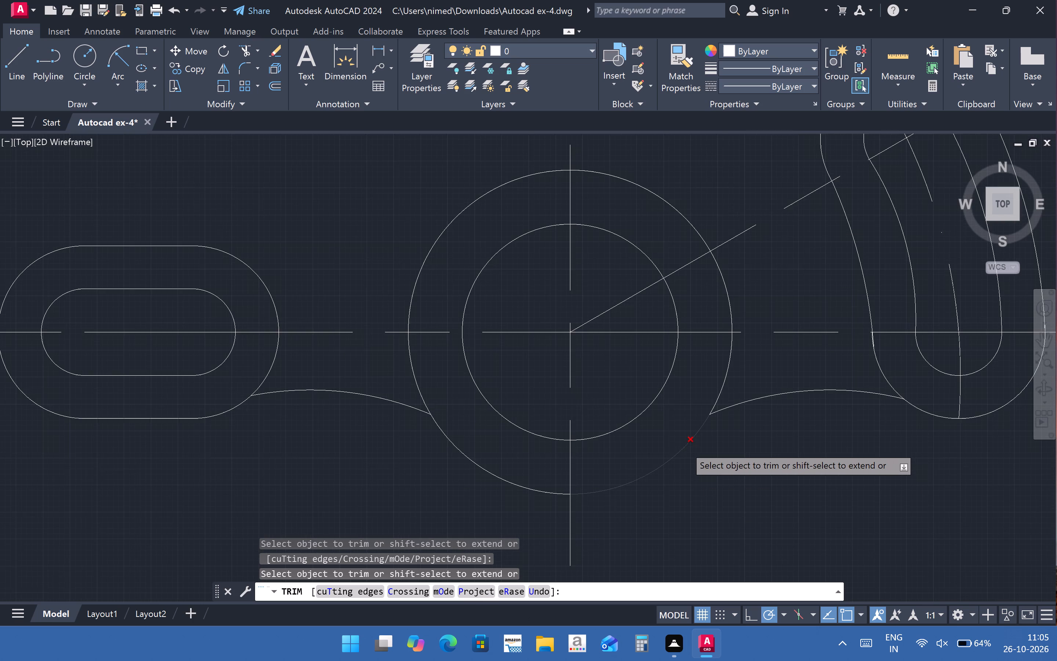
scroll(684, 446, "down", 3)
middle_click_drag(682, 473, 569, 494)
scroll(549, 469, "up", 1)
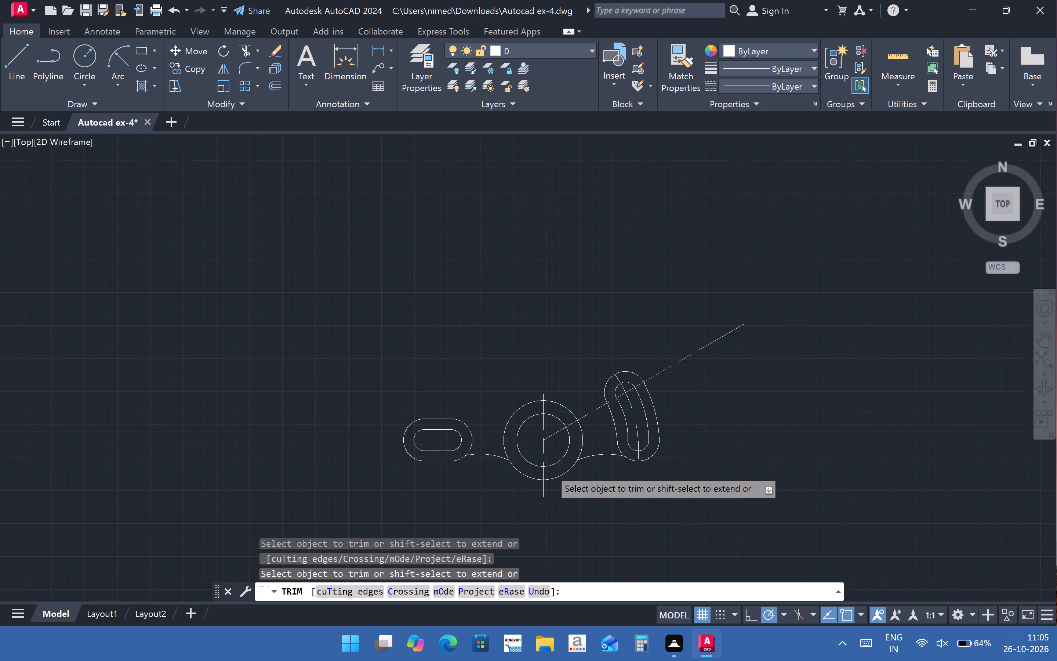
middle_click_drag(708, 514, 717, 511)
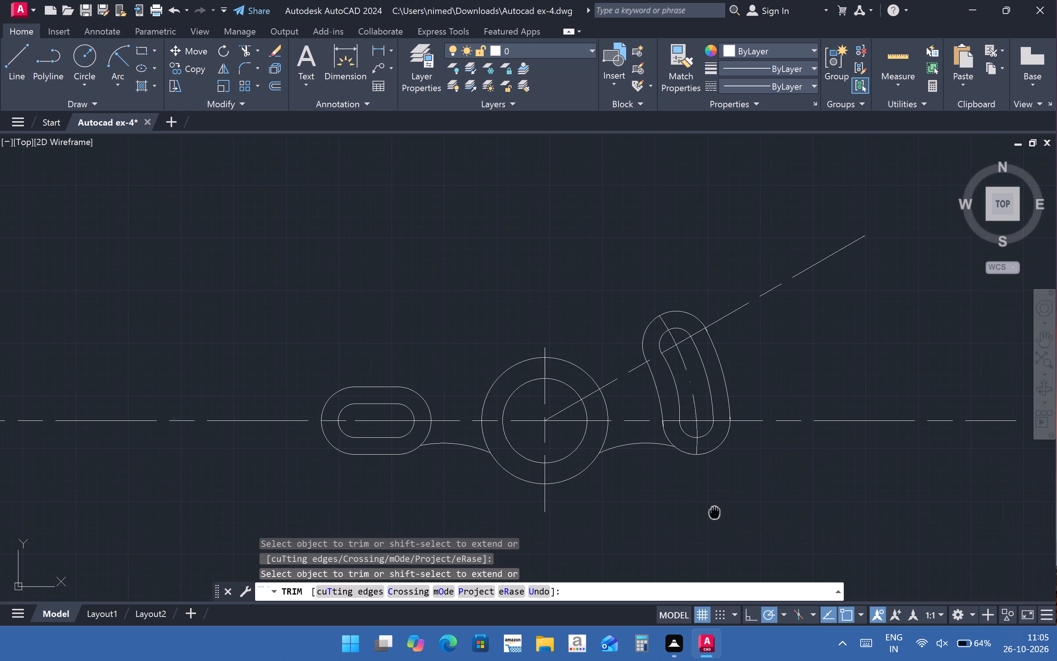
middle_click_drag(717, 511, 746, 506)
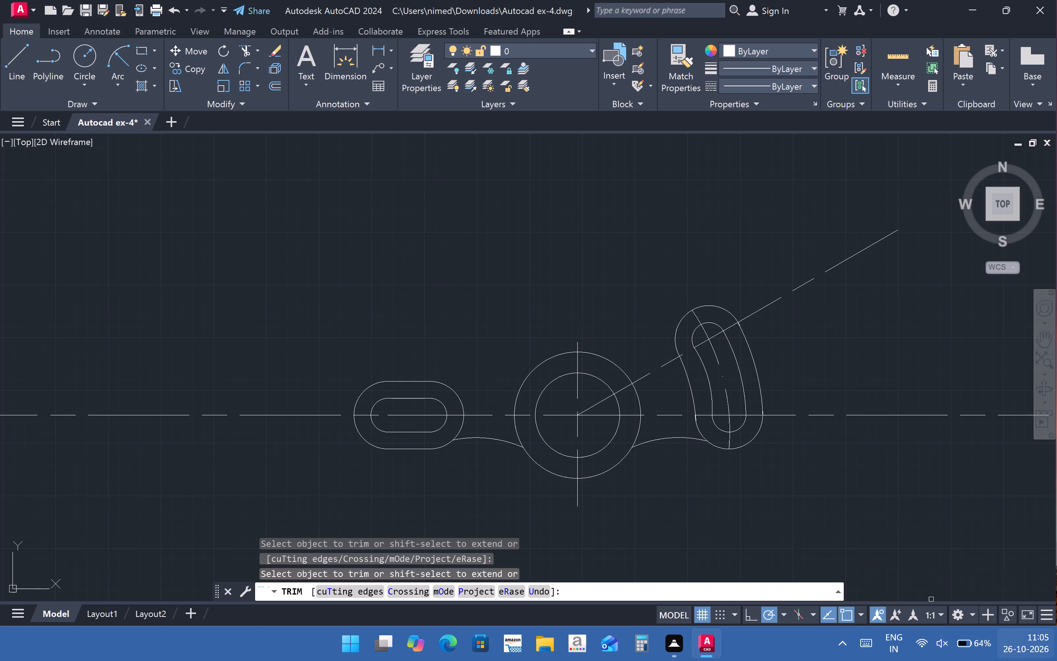
Turn on Energy saver in the Windows quick settings and return to the drawing.
left_click(971, 658)
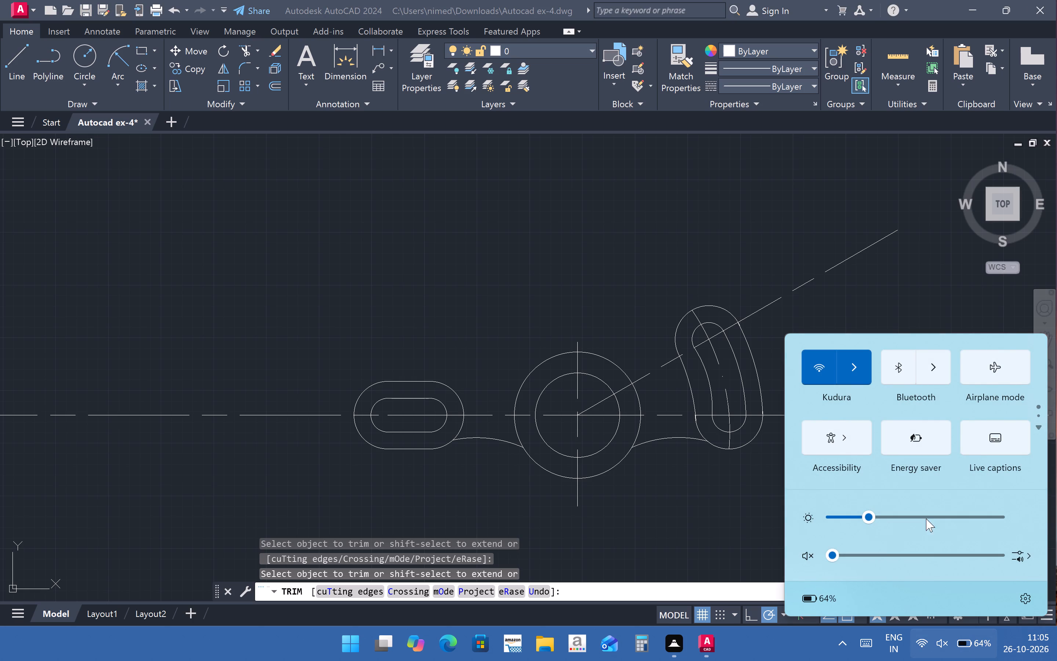
left_click(919, 426)
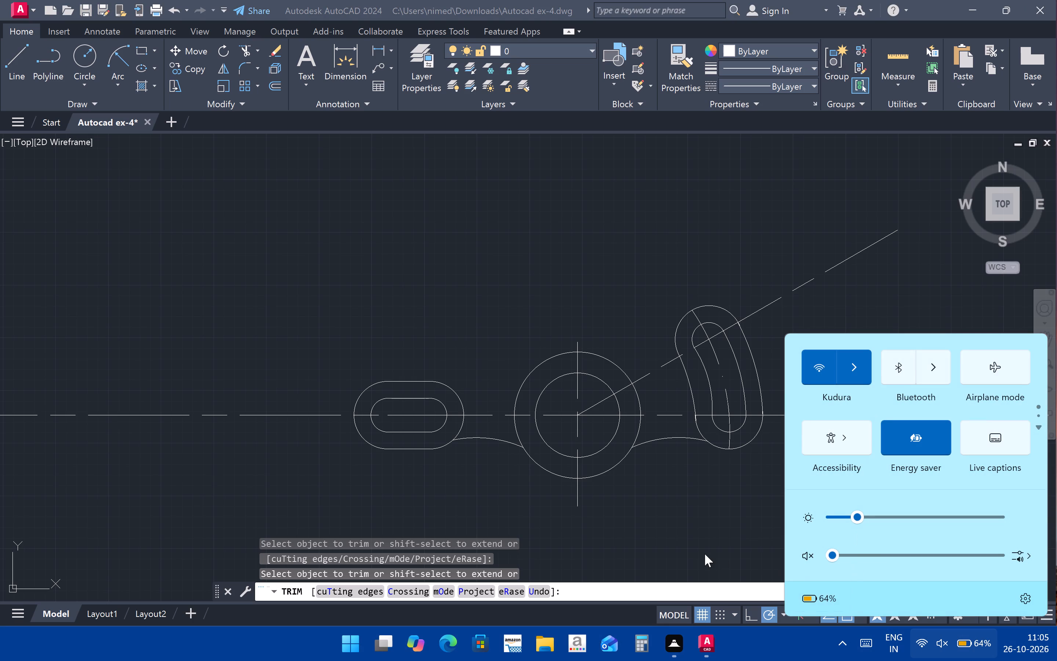
left_click(704, 553)
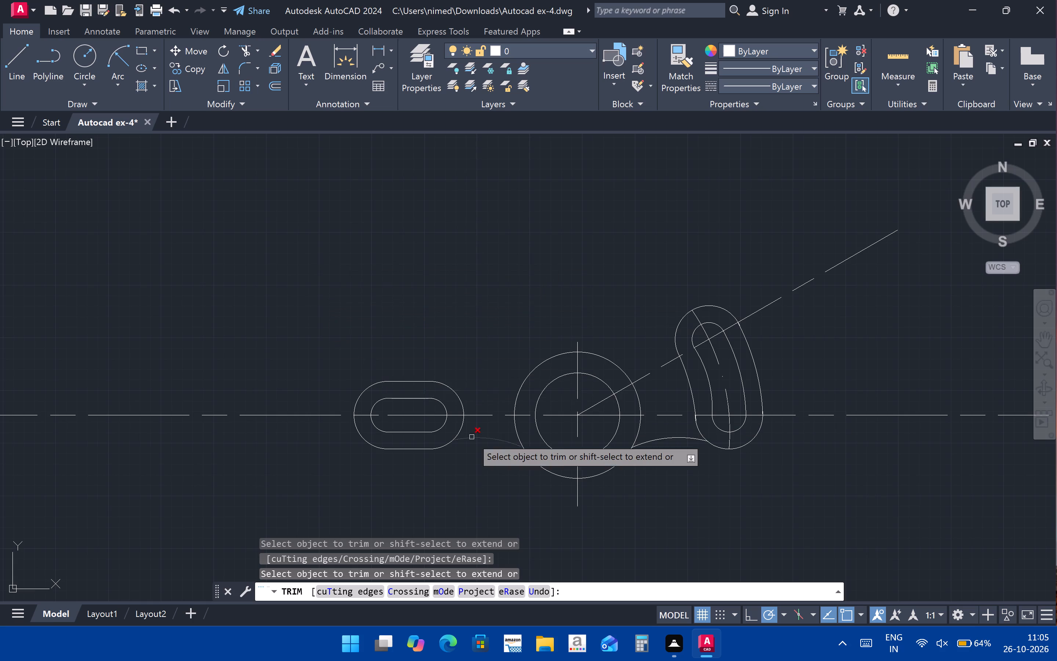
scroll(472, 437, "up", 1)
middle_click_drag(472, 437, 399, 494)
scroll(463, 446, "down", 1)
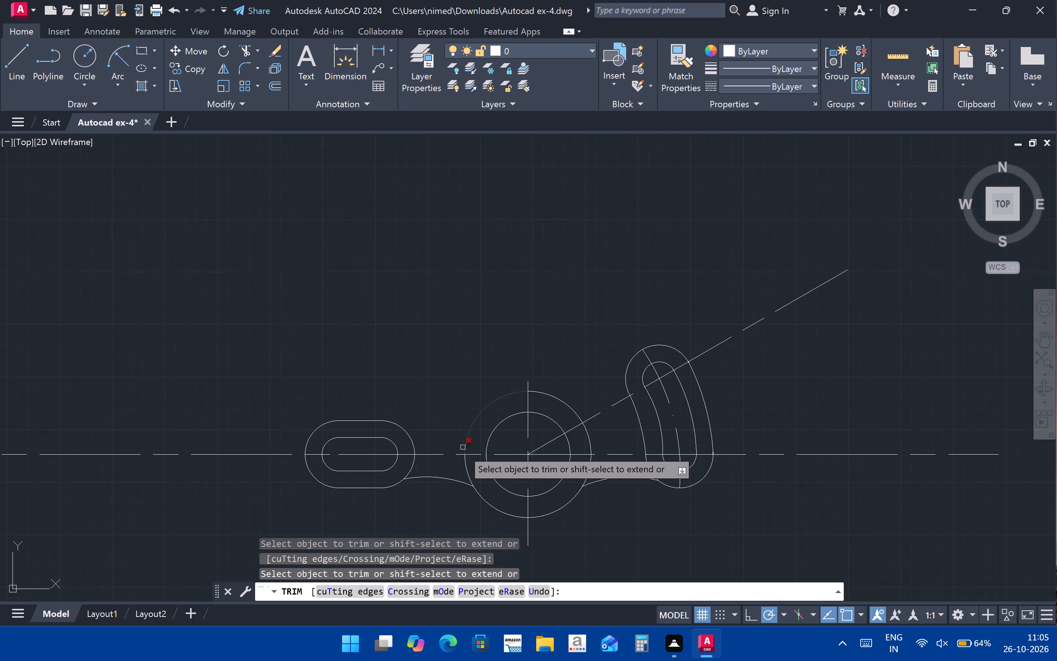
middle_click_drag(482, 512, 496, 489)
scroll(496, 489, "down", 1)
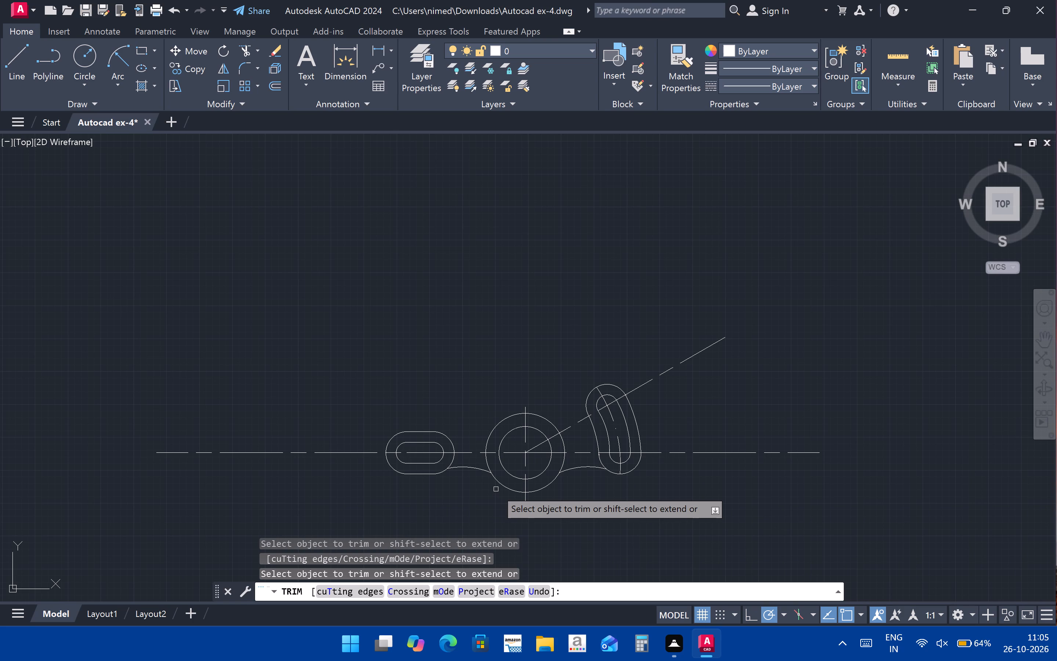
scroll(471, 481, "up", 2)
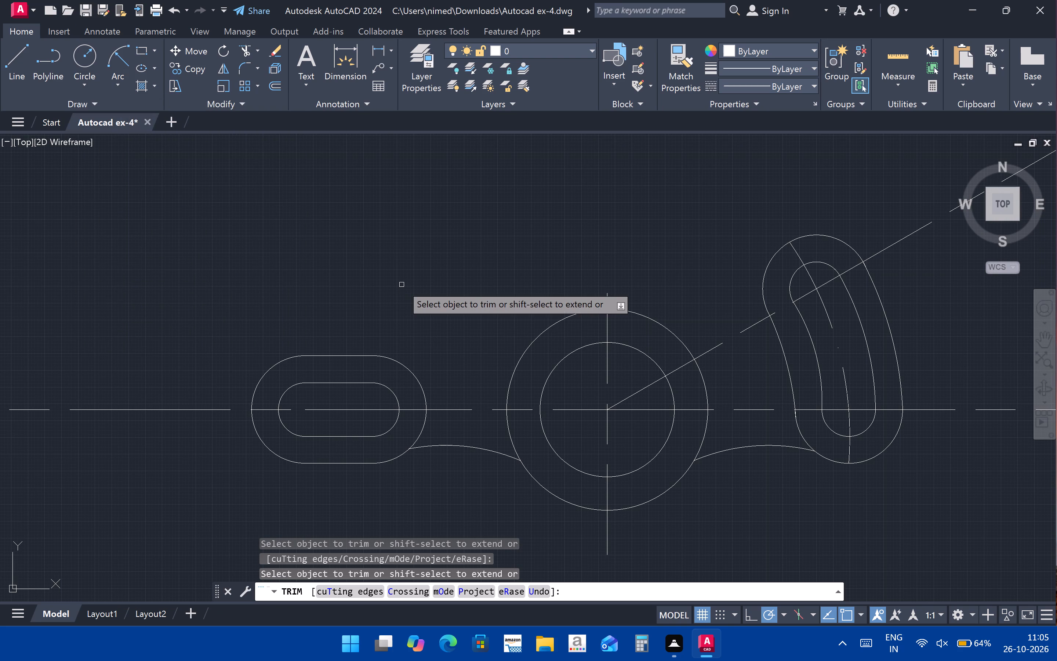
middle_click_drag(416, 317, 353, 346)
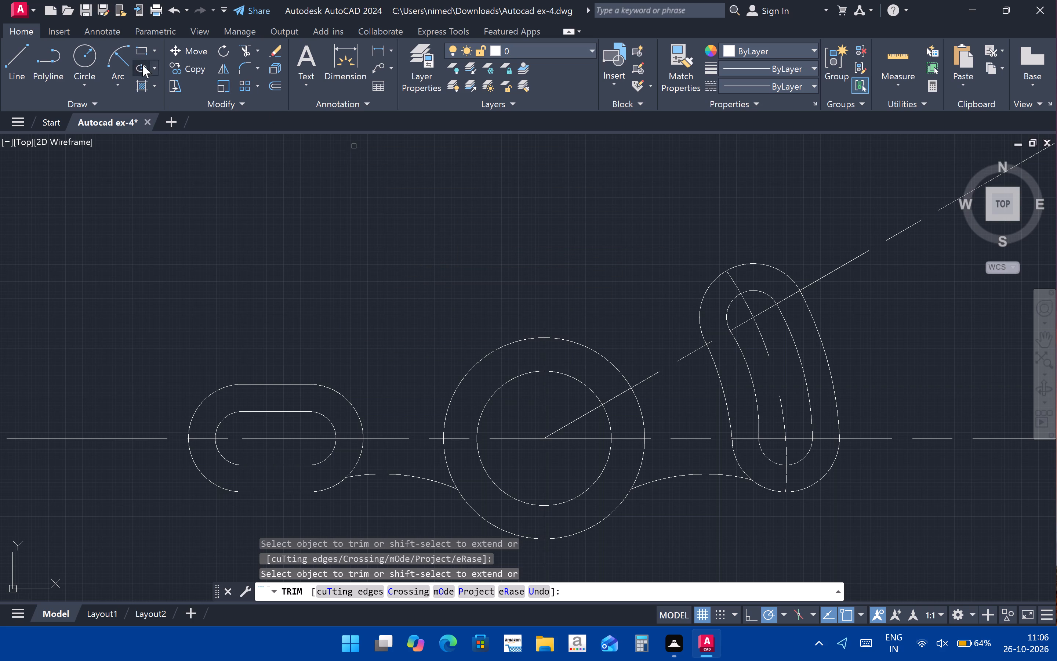
Draw a 35 mm line straight up from the boss centre and a 10 mm horizontal line leftward from its upper end.
left_click(16, 58)
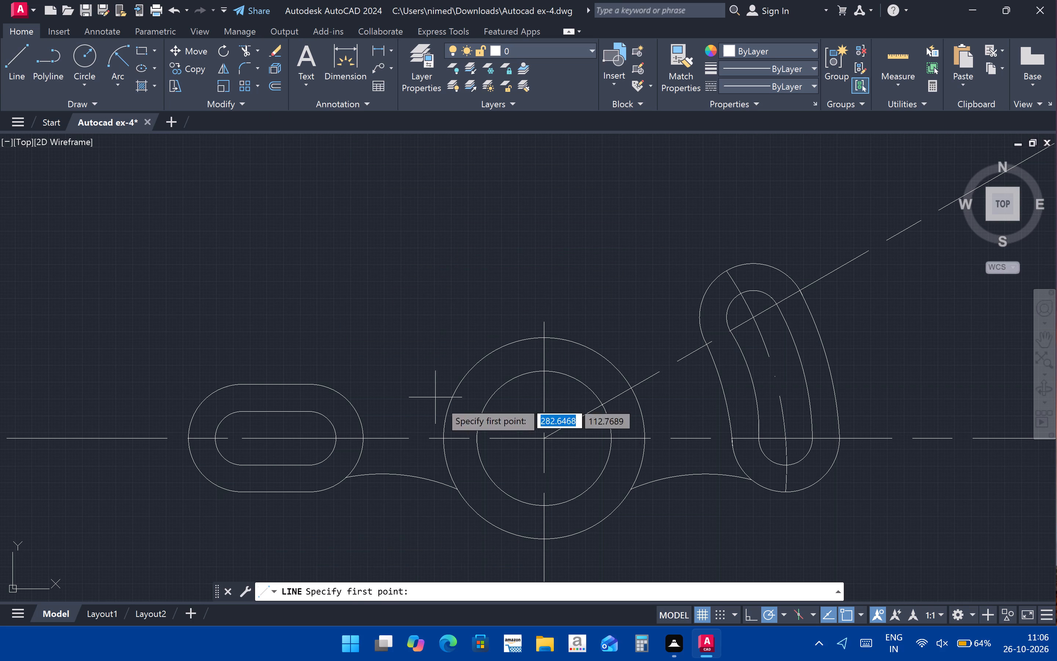
left_click(543, 438)
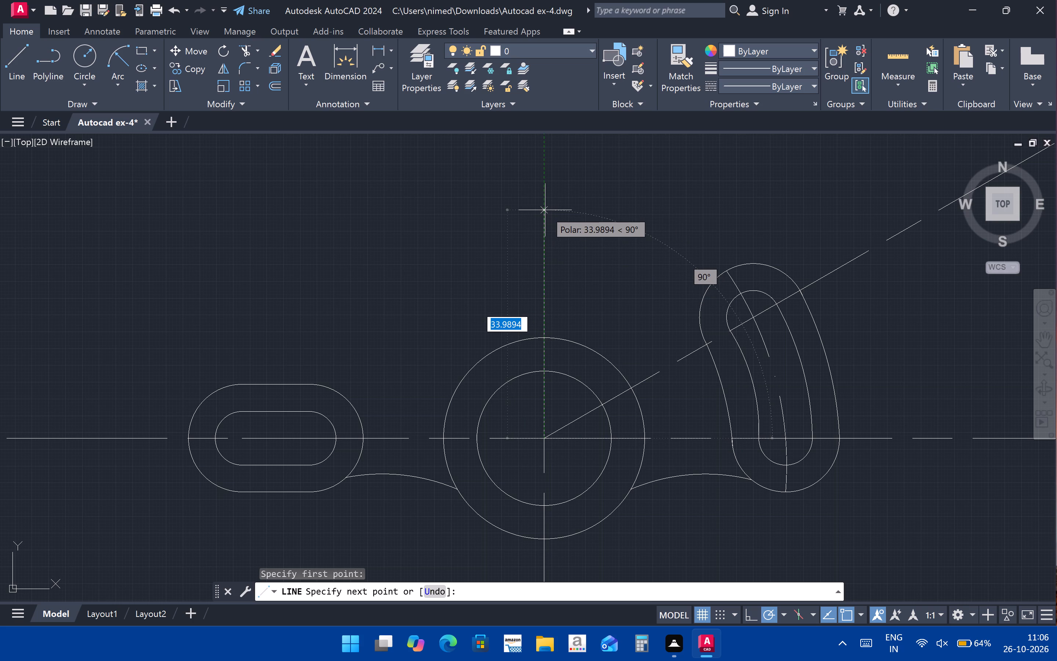
type("35")
key("Return")
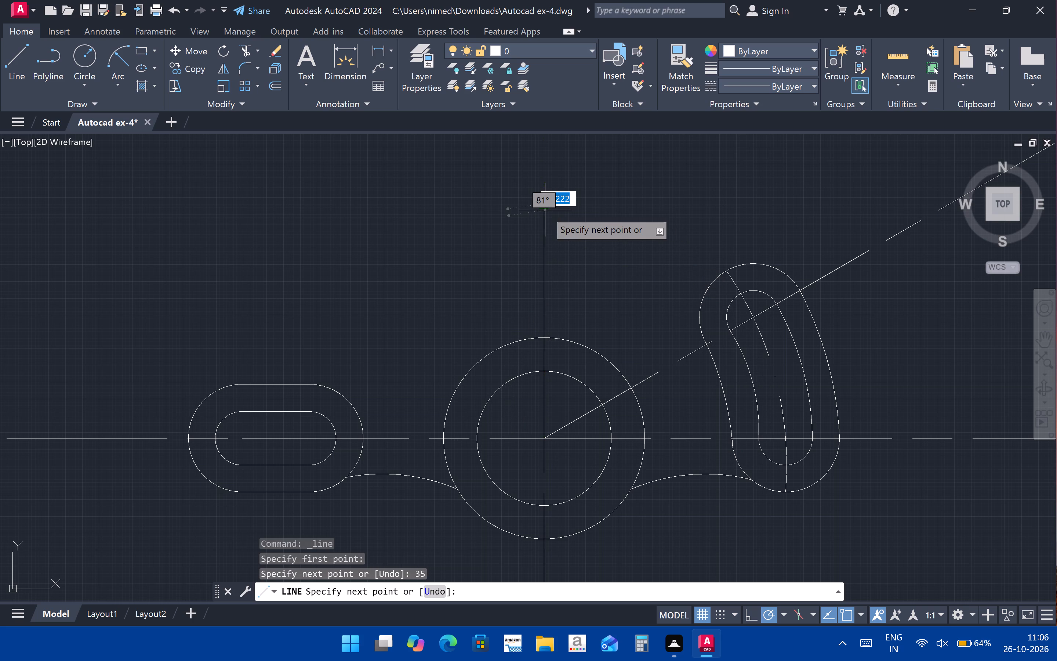
key("Escape")
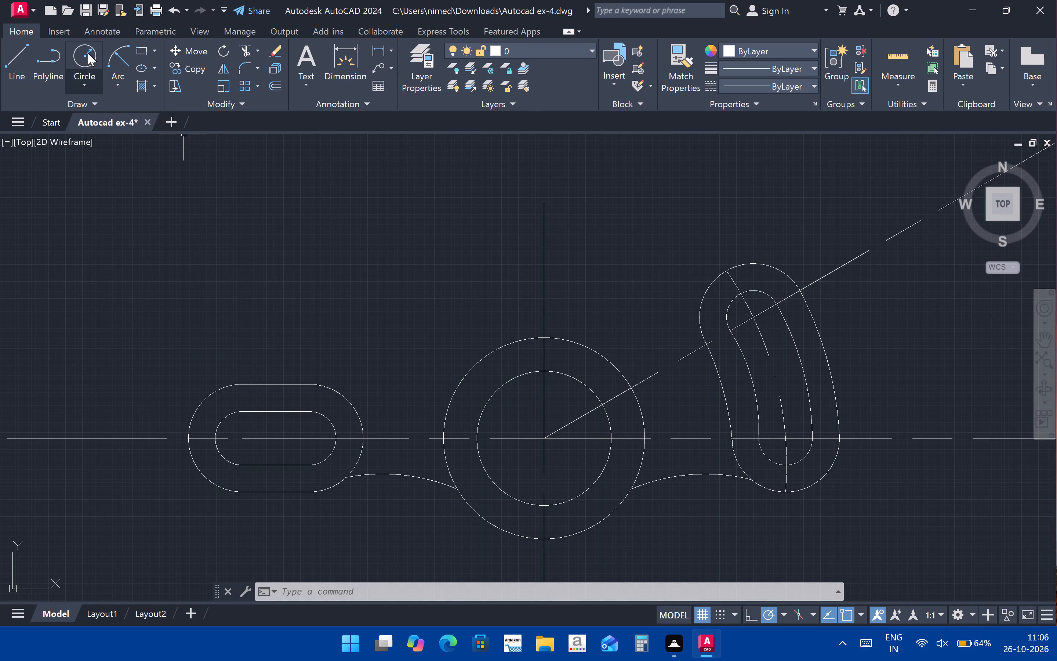
left_click(25, 61)
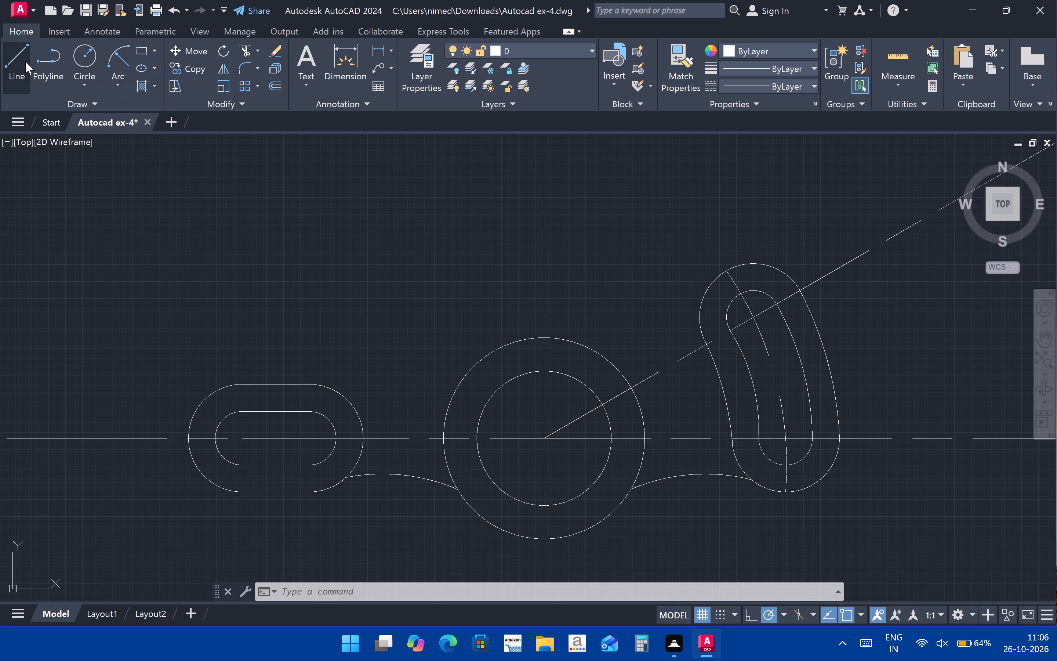
left_click(546, 203)
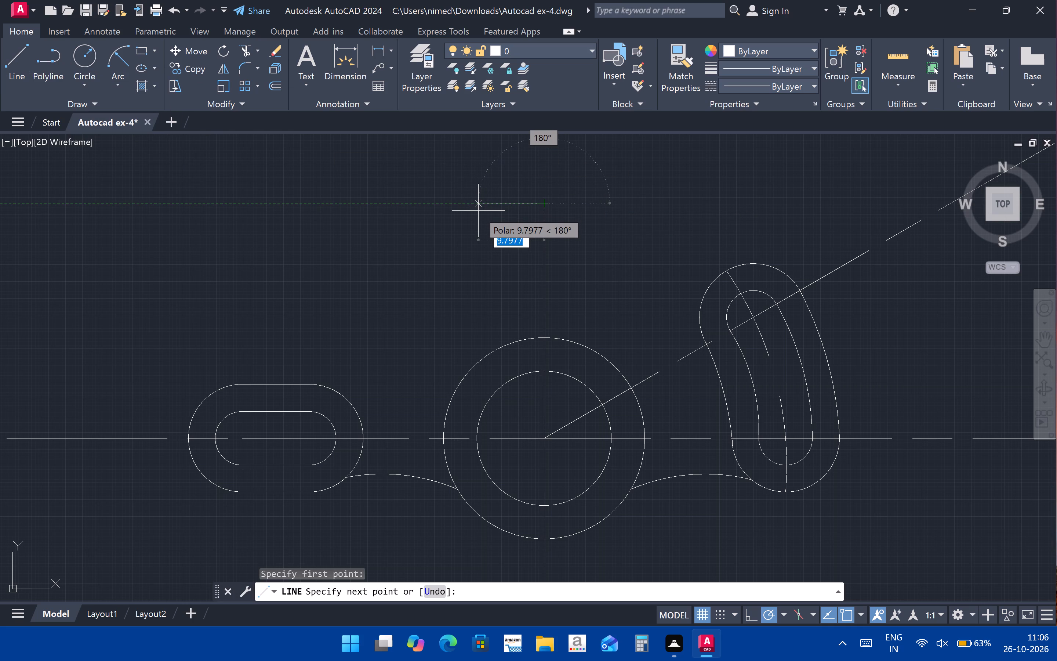
type("10")
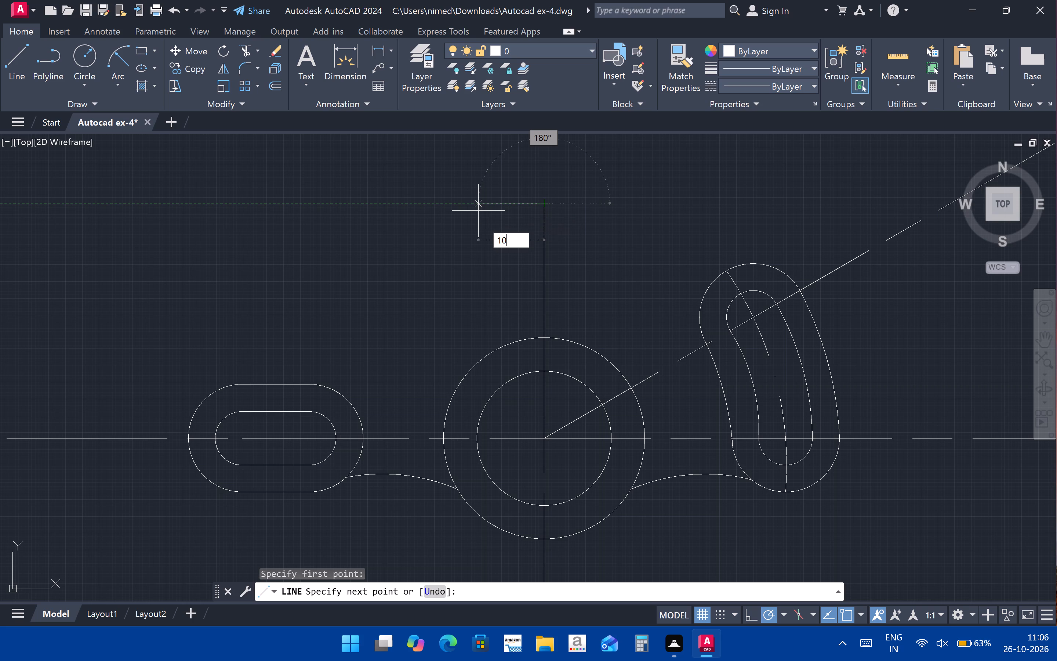
key("Return")
key("Escape")
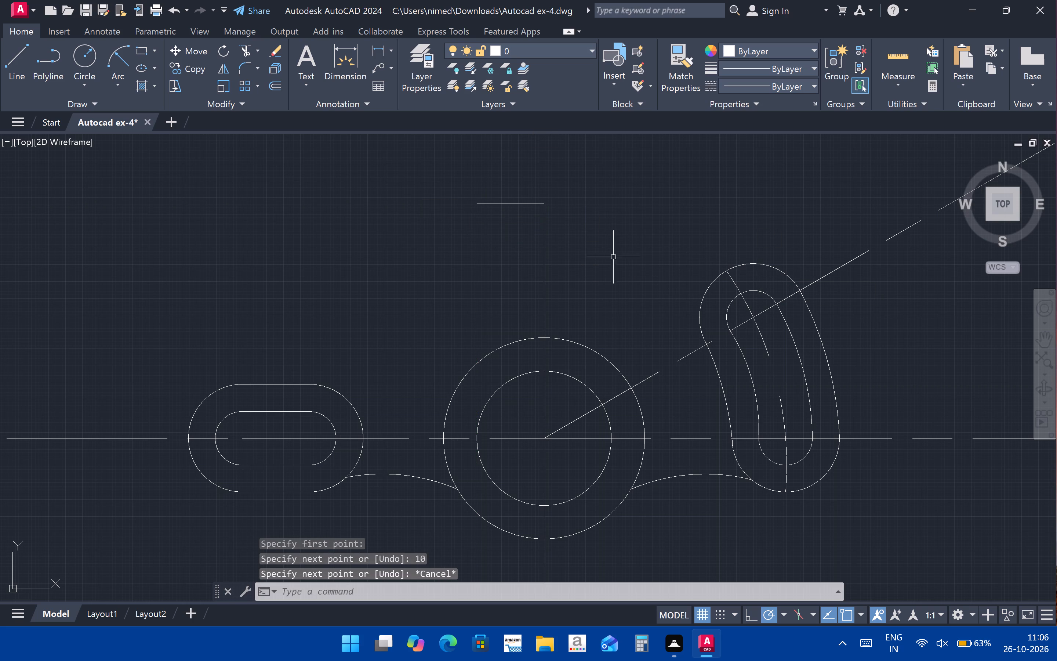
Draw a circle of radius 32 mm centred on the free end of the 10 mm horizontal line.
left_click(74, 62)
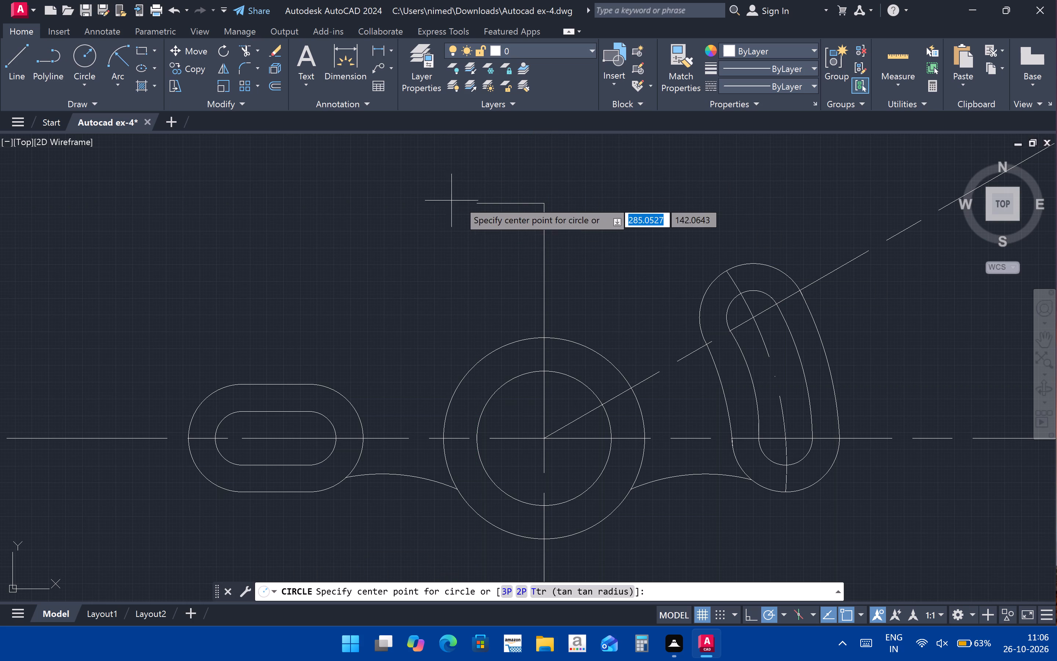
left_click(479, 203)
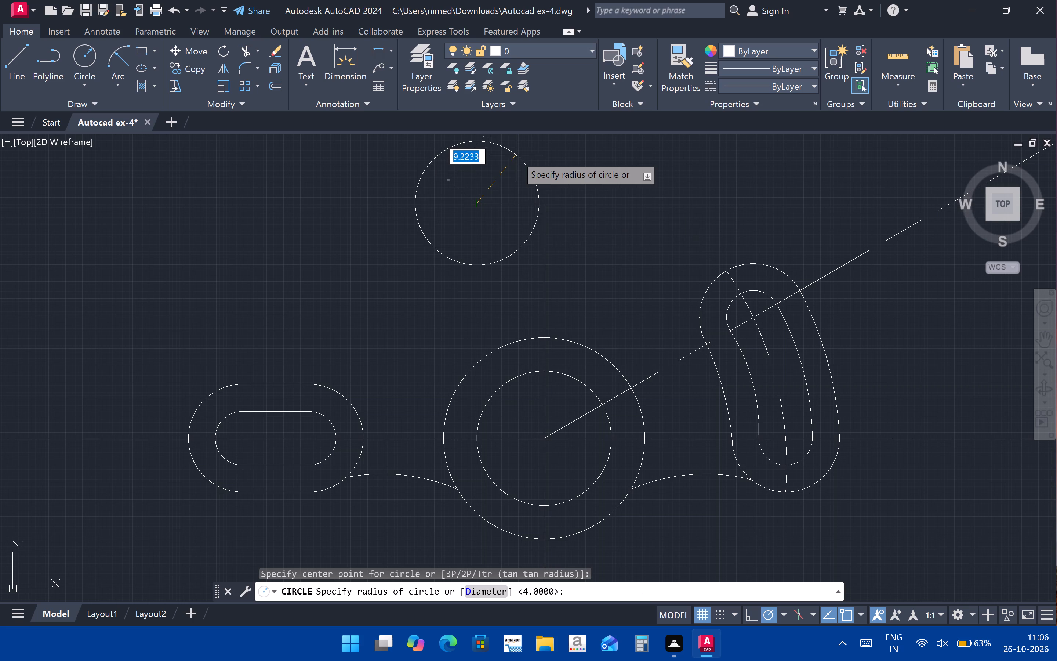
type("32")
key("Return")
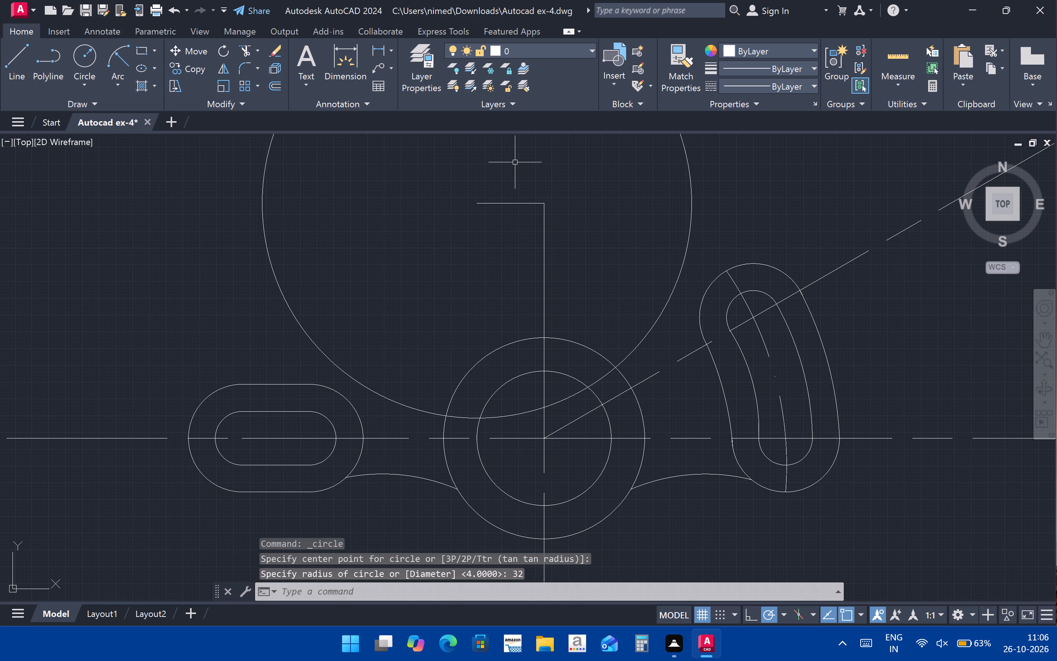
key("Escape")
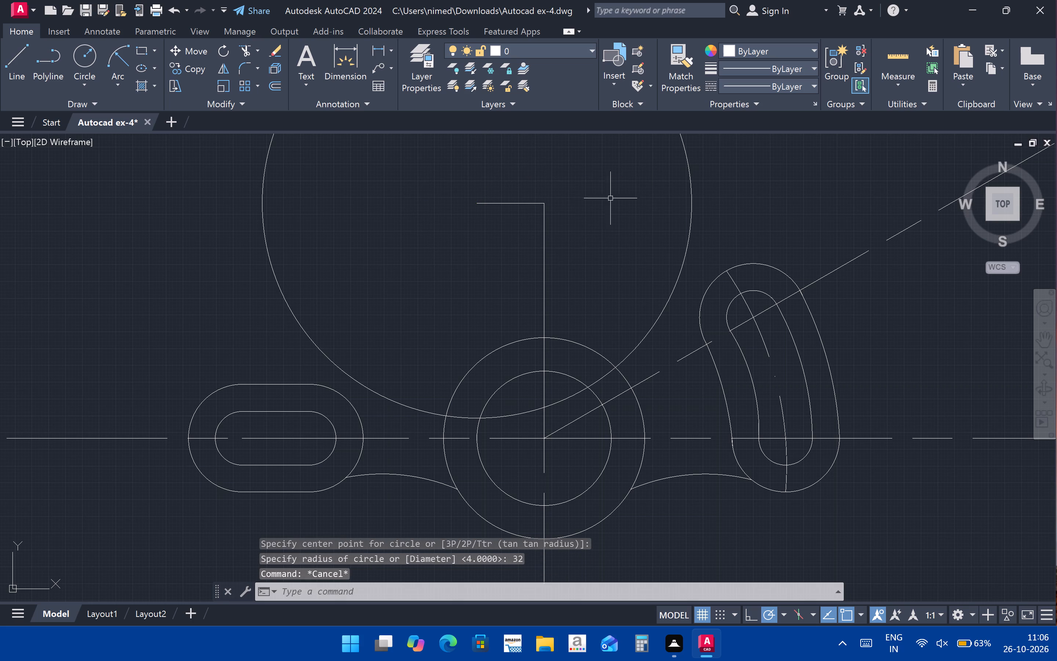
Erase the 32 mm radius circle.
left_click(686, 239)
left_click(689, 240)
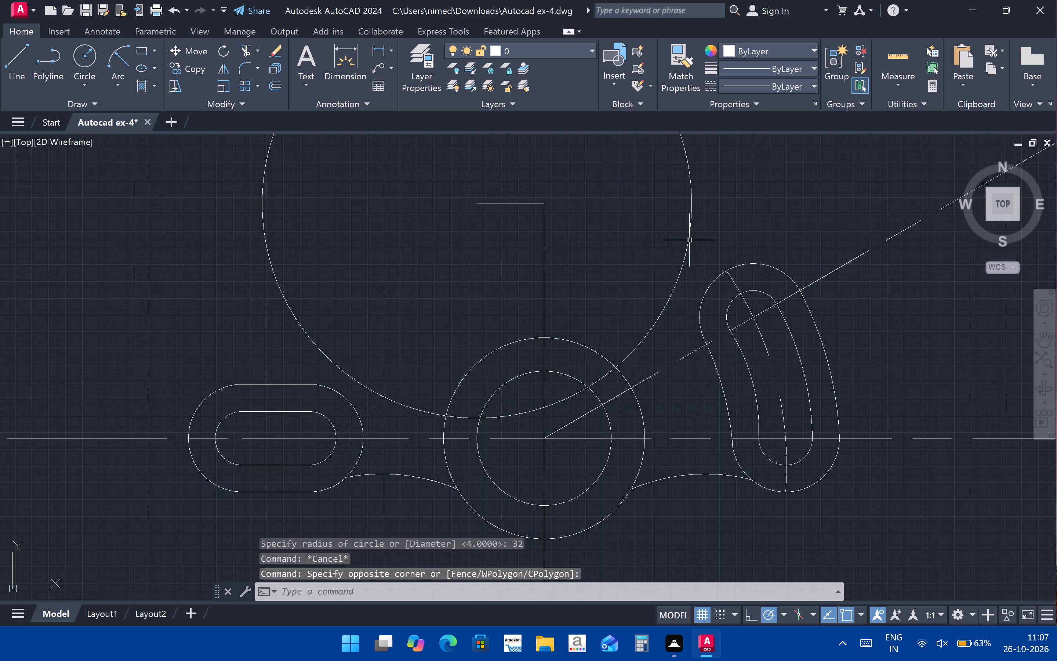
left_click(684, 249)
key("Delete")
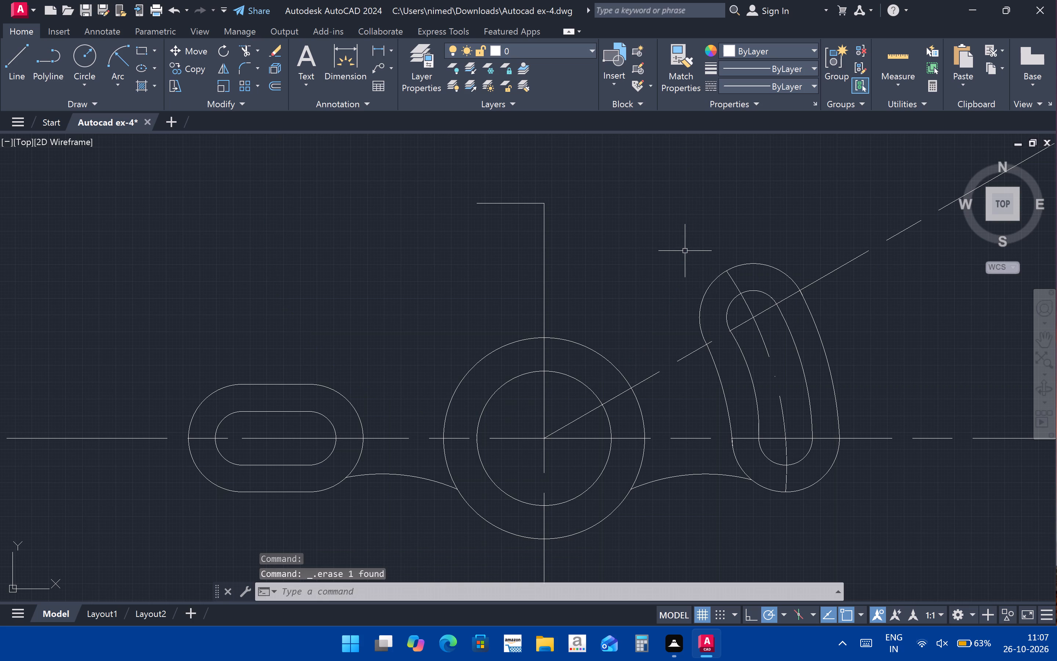
Draw two concentric circles of diameter 32 mm and 24 mm centred on the free end of the 10 mm horizontal line.
left_click(84, 91)
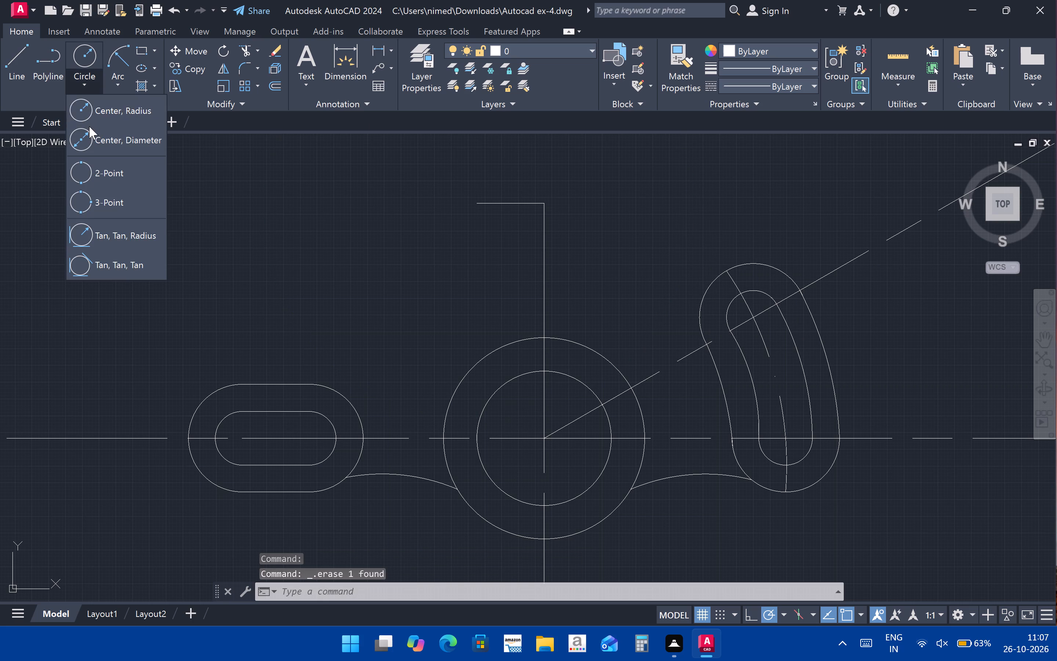
left_click(89, 126)
left_click(471, 205)
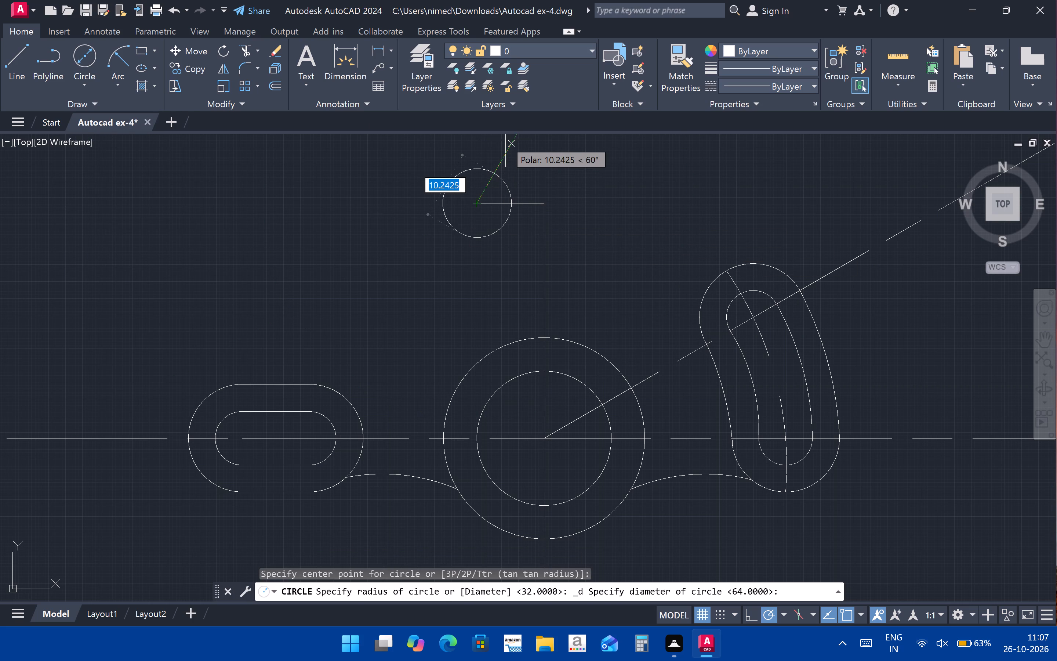
type("32")
key("Return")
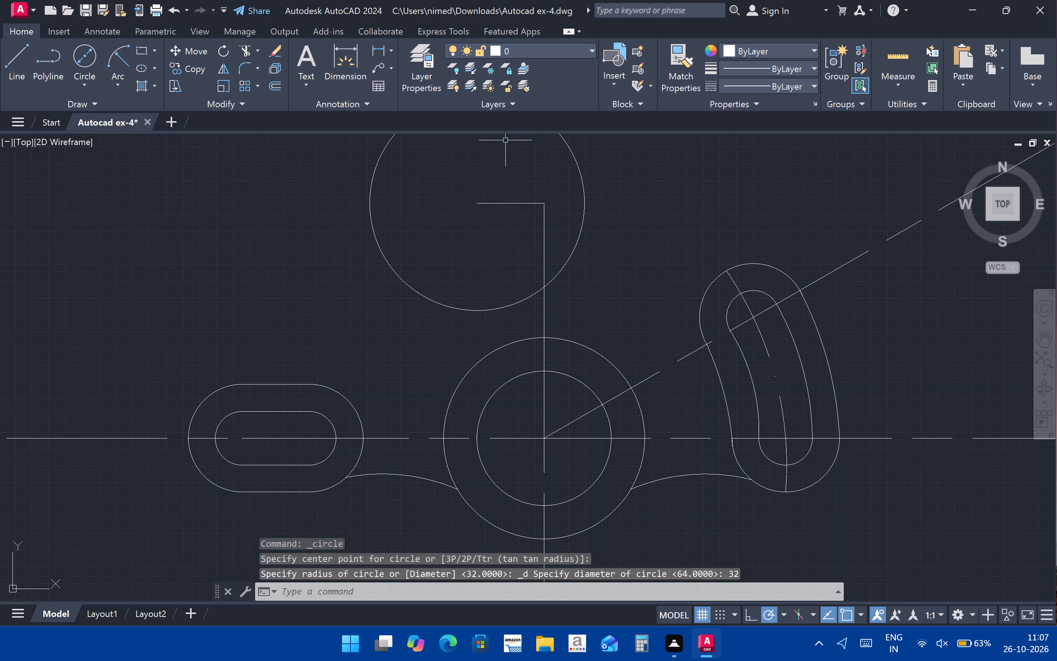
left_click(83, 48)
left_click(476, 210)
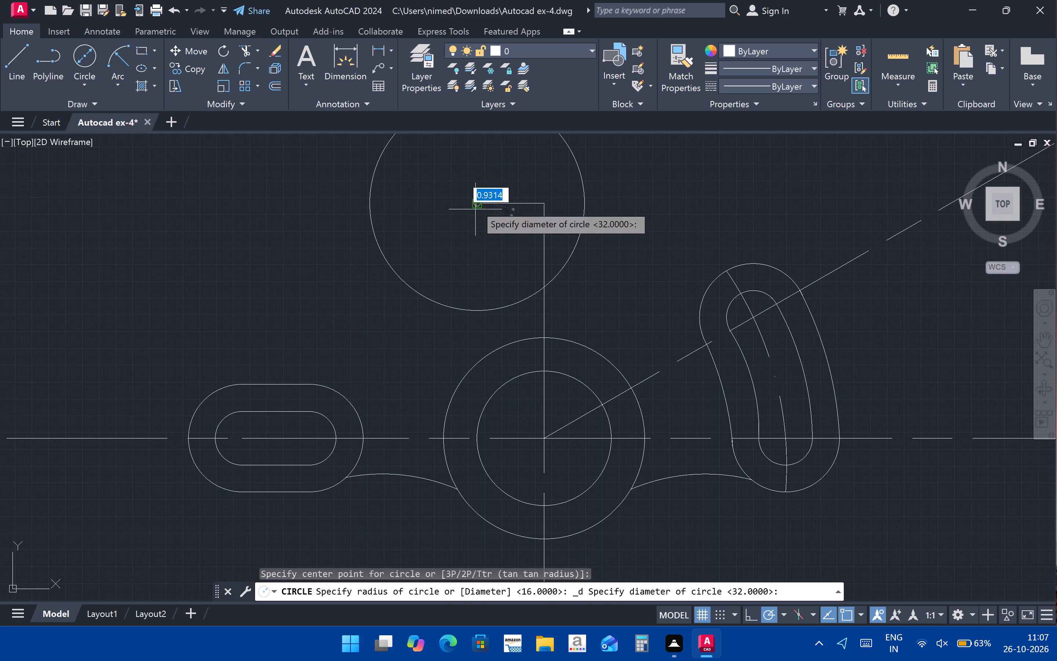
type("24")
key("Return")
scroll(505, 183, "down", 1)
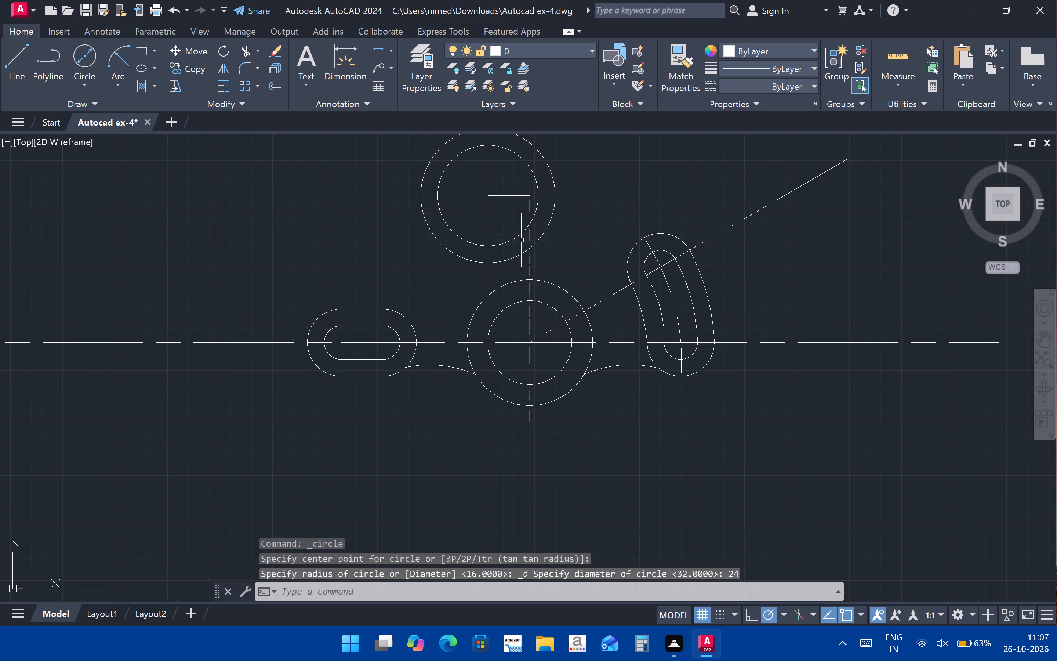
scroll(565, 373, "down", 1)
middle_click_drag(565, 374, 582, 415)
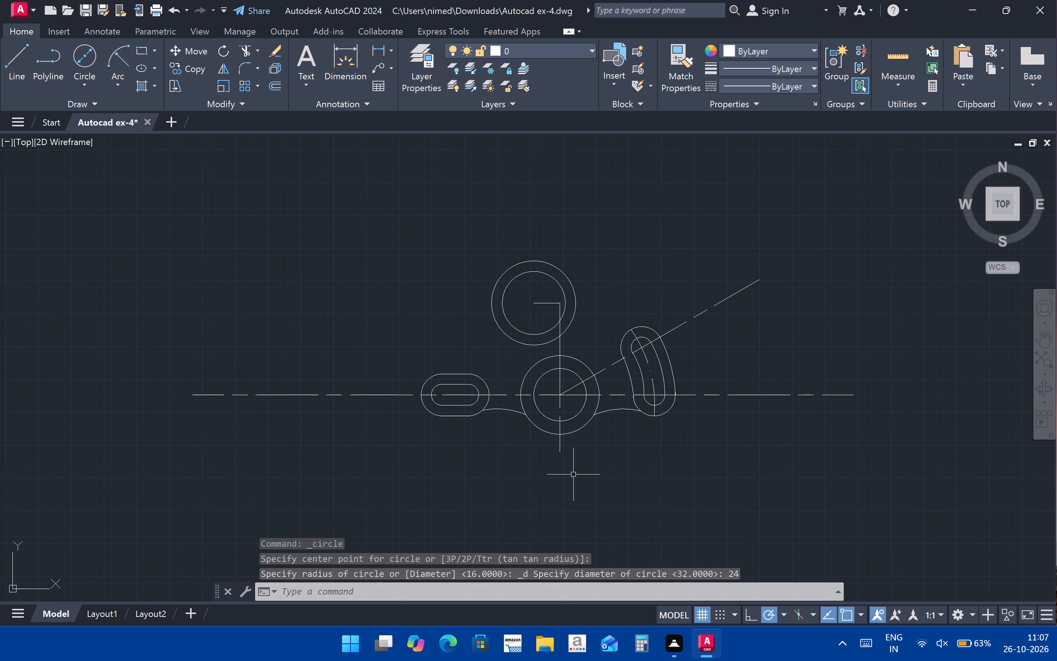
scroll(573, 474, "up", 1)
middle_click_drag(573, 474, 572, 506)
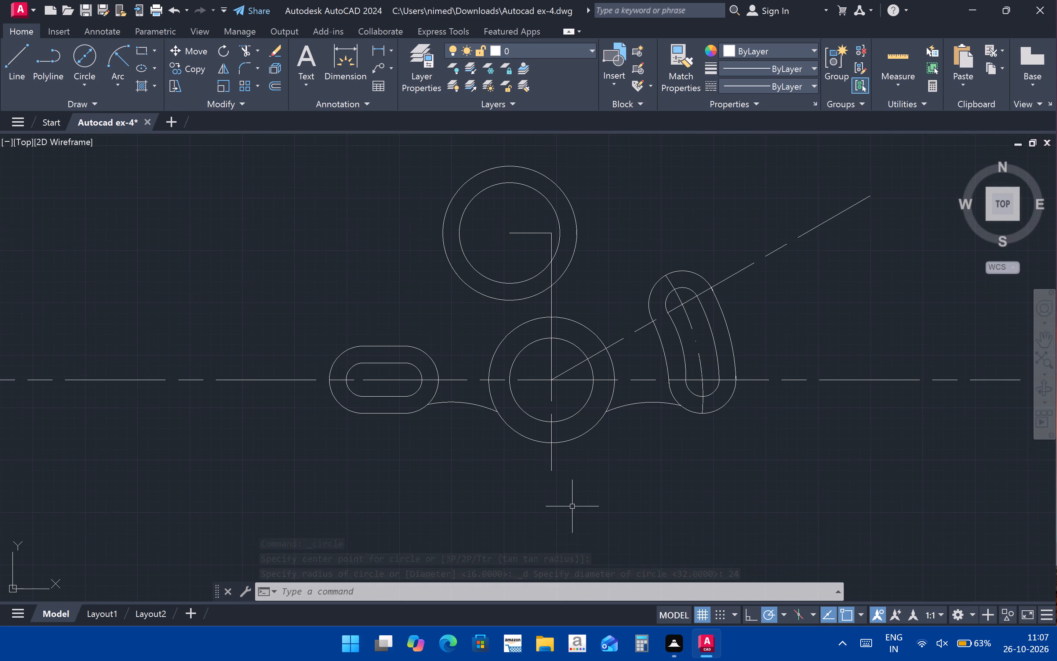
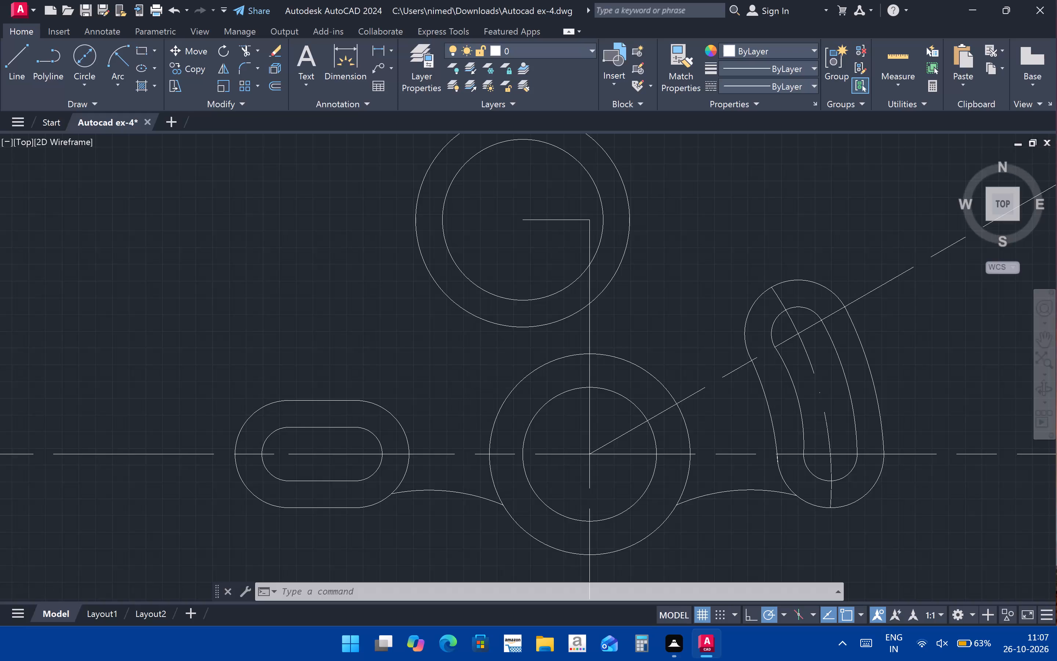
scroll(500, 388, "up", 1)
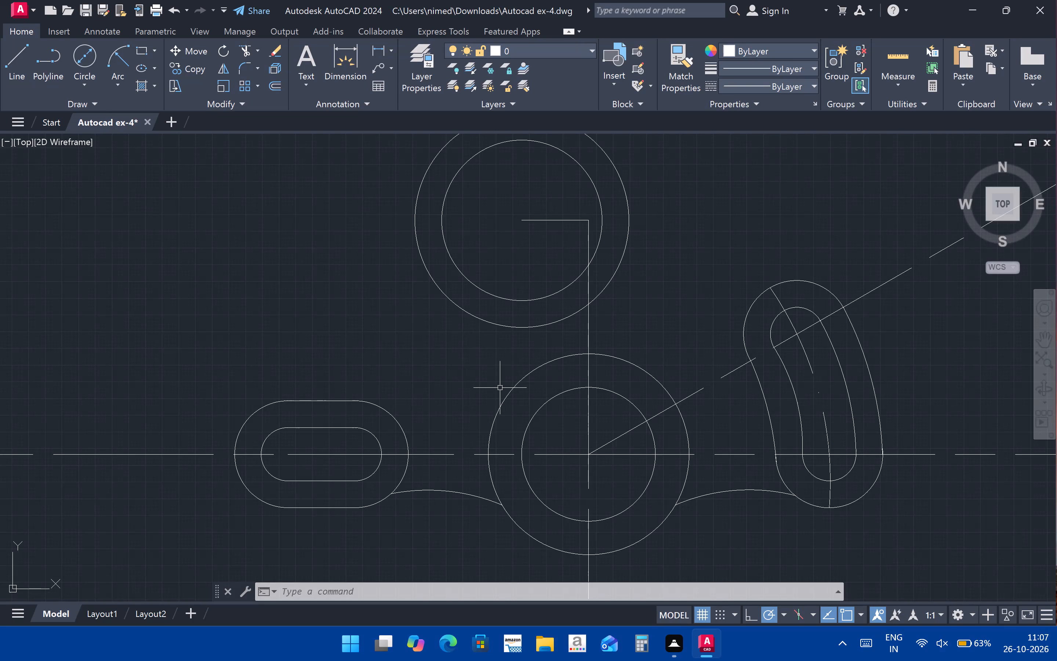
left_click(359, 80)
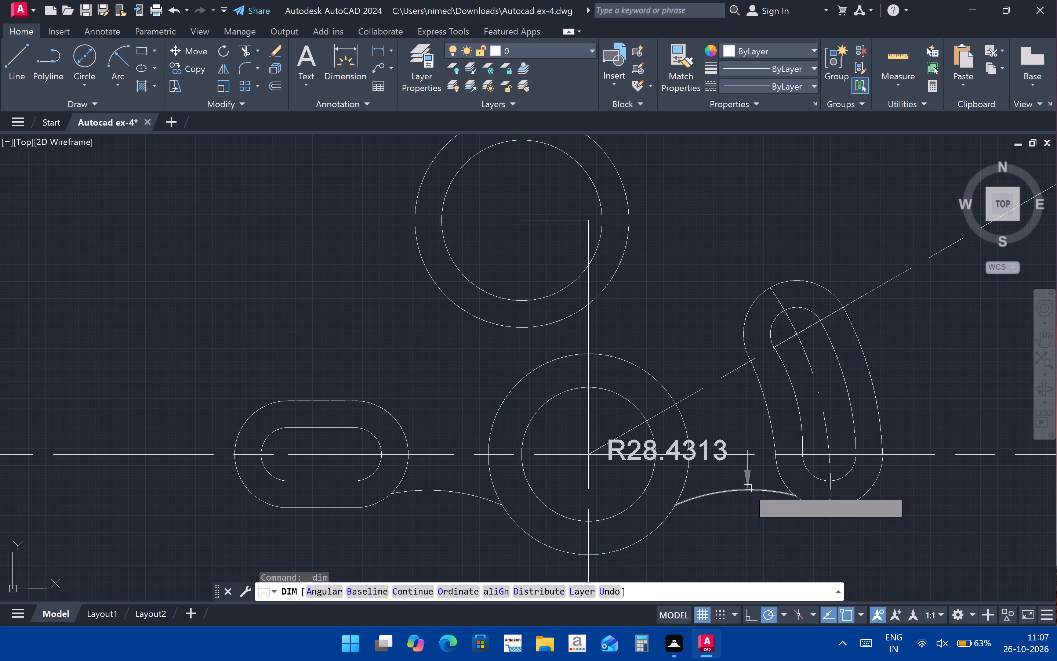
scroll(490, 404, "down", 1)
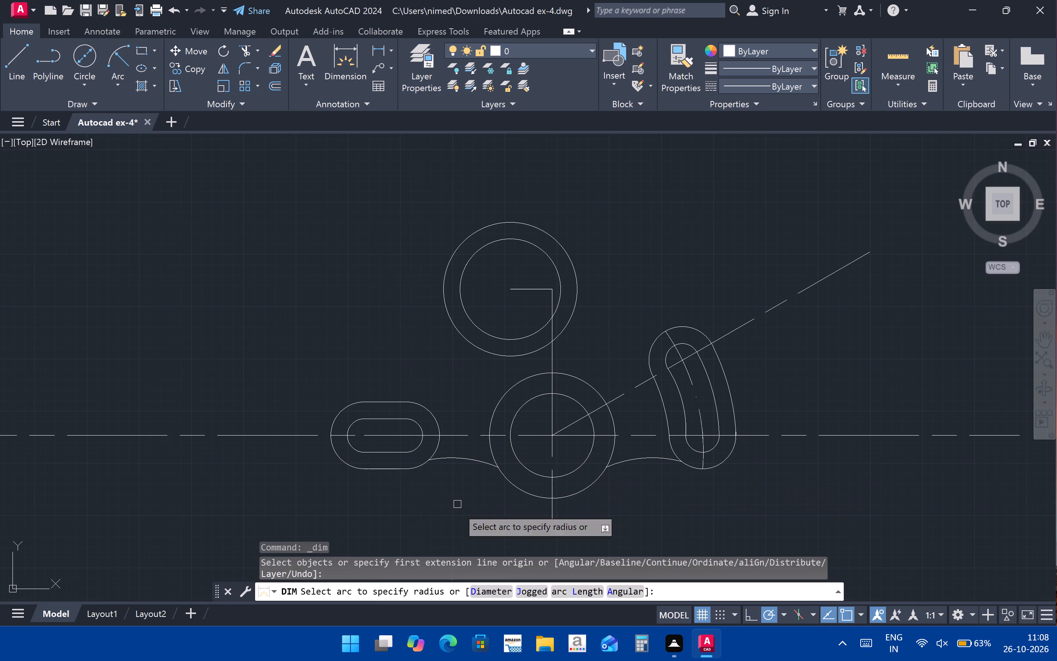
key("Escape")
Erase the two connecting arcs that join the central boss to the straight slot and to the curved slot.
left_click(464, 458)
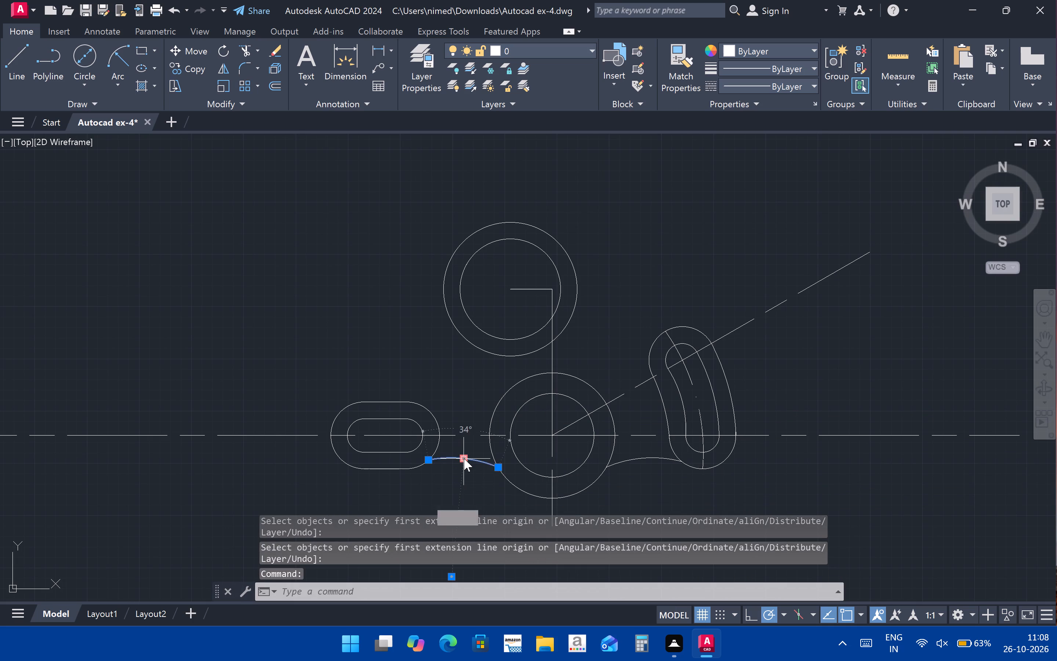
key("Delete")
key("Delete")
left_click(655, 459)
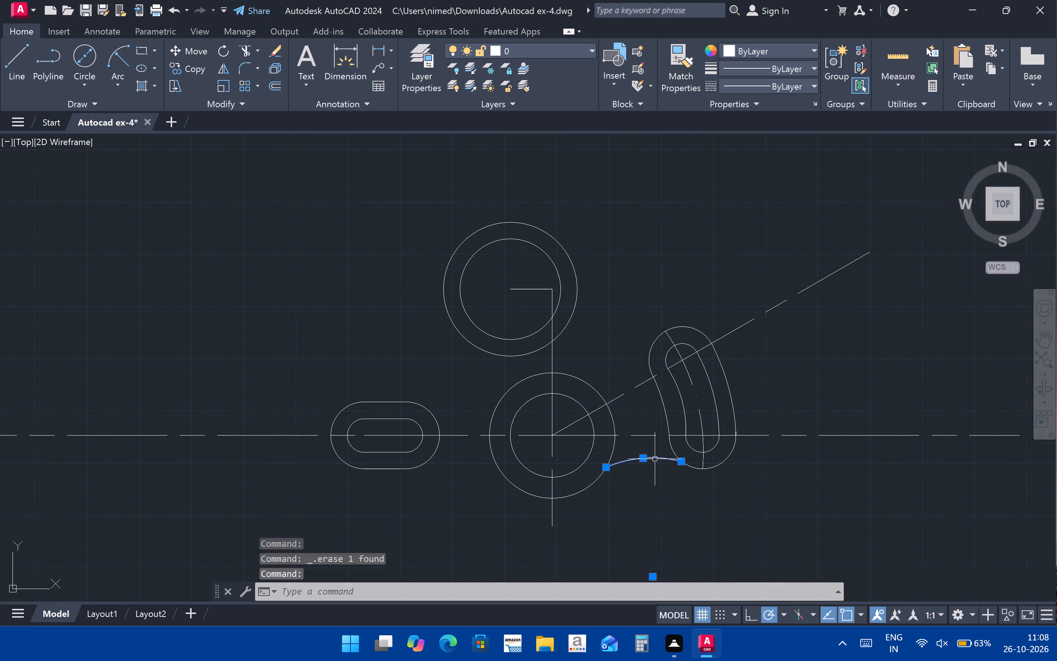
key("Delete")
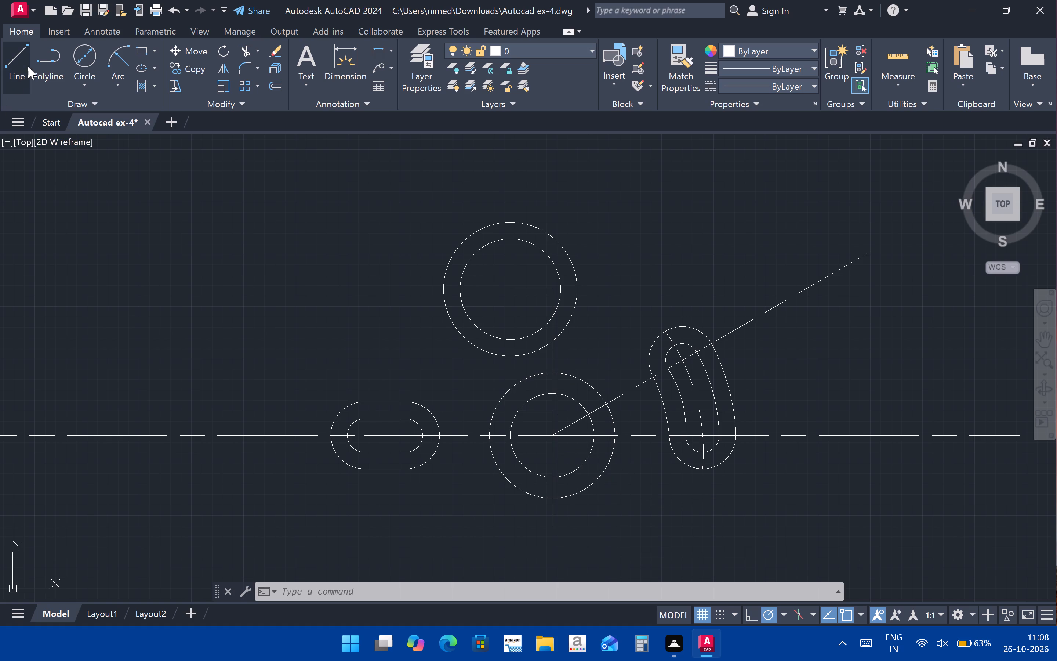
Draw a horizontal line from the centre of the upper concentric circles leftward to the 32 mm outer circle.
left_click(123, 92)
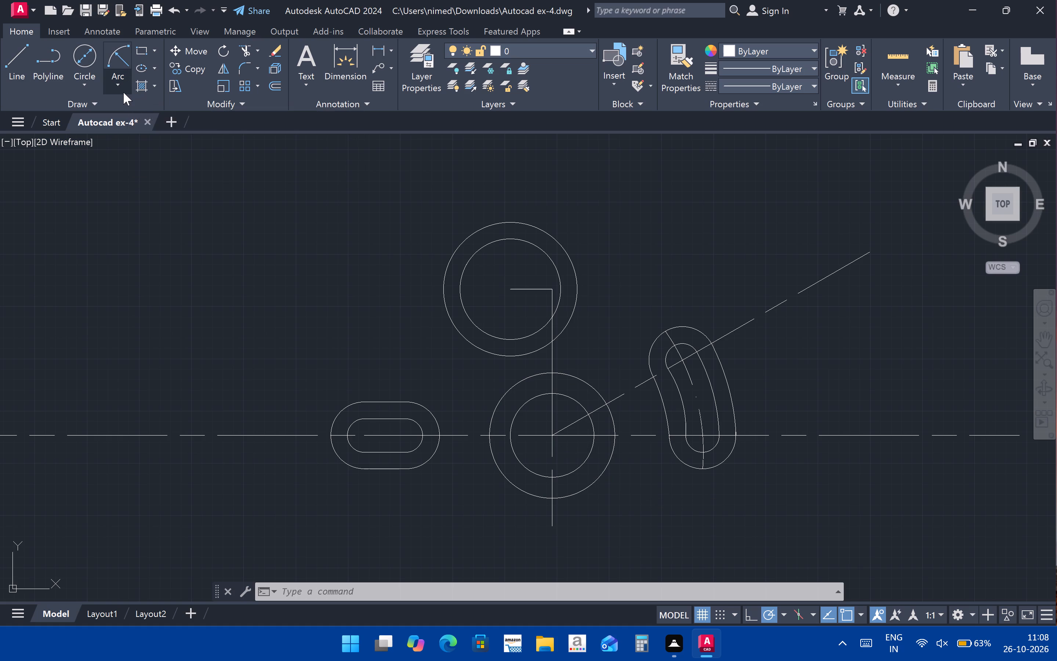
left_click(135, 116)
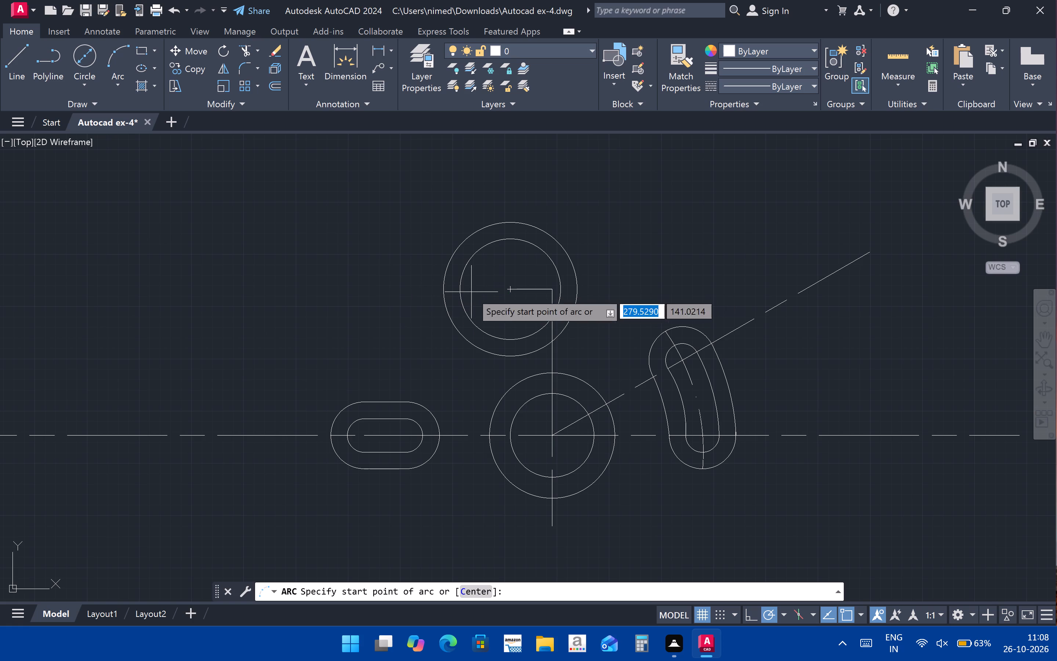
left_click(21, 79)
left_click(512, 295)
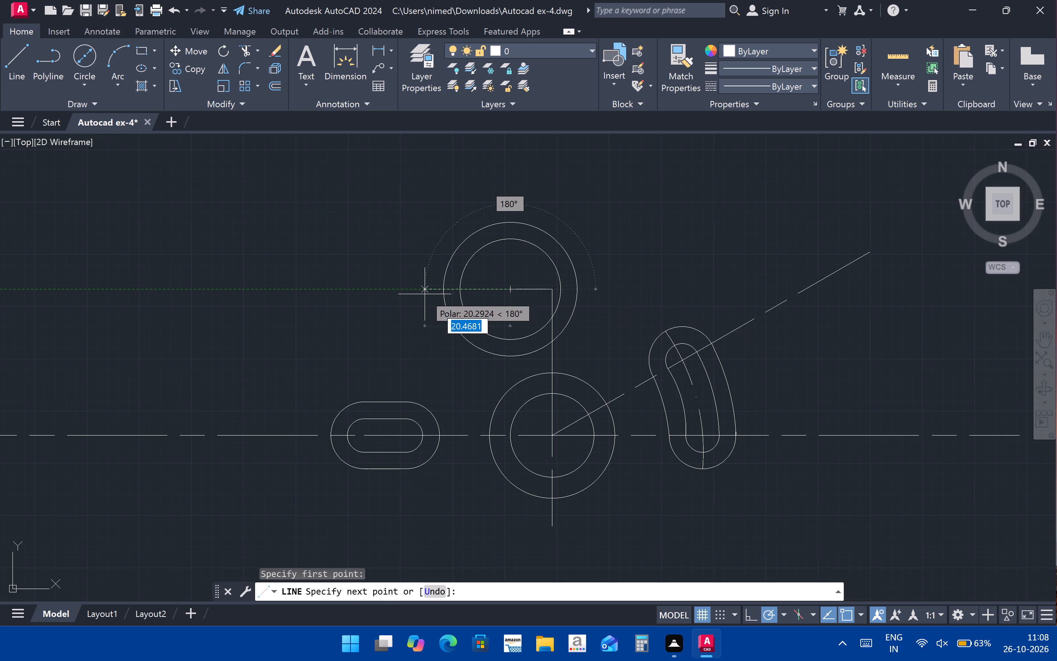
left_click(447, 293)
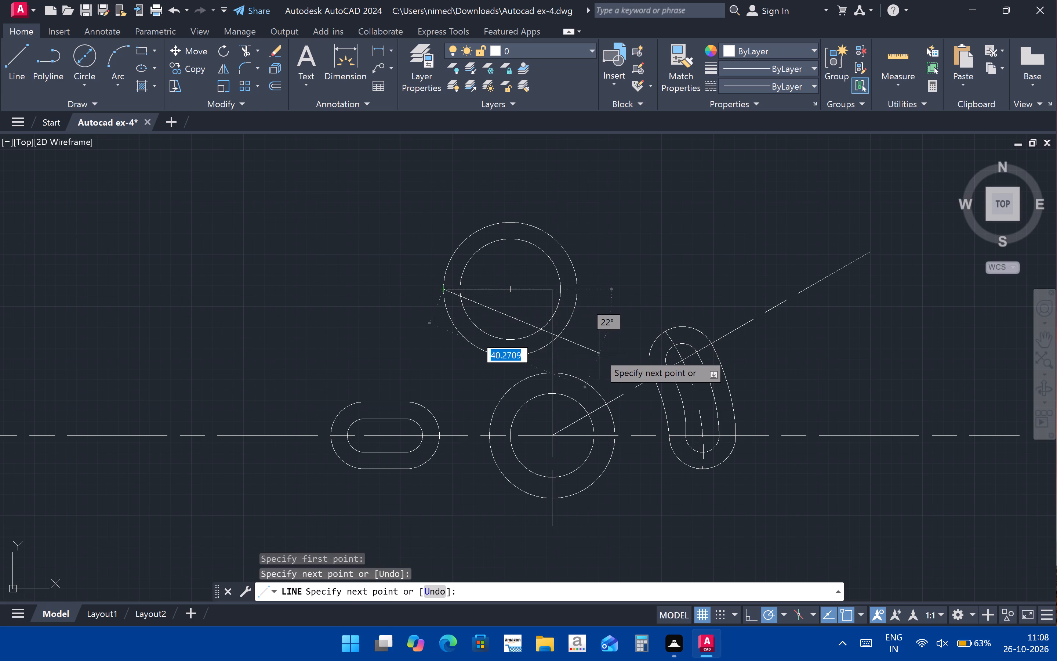
key("Escape")
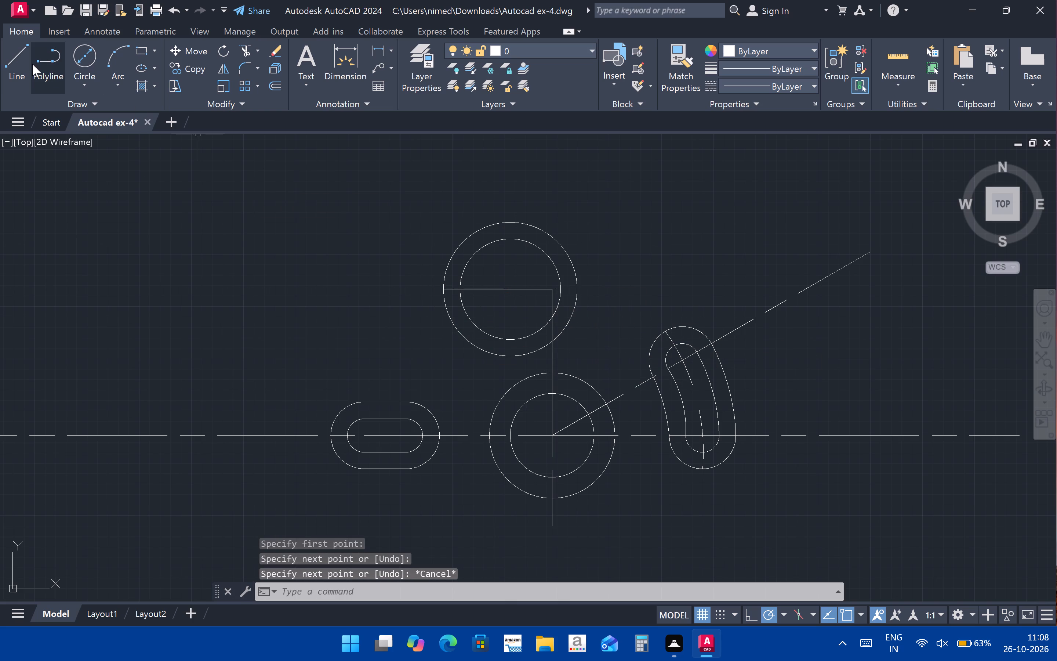
Draw a vertical line across the straight slot's outer outline, from upper to lower edge, where its left end arc begins.
left_click(23, 62)
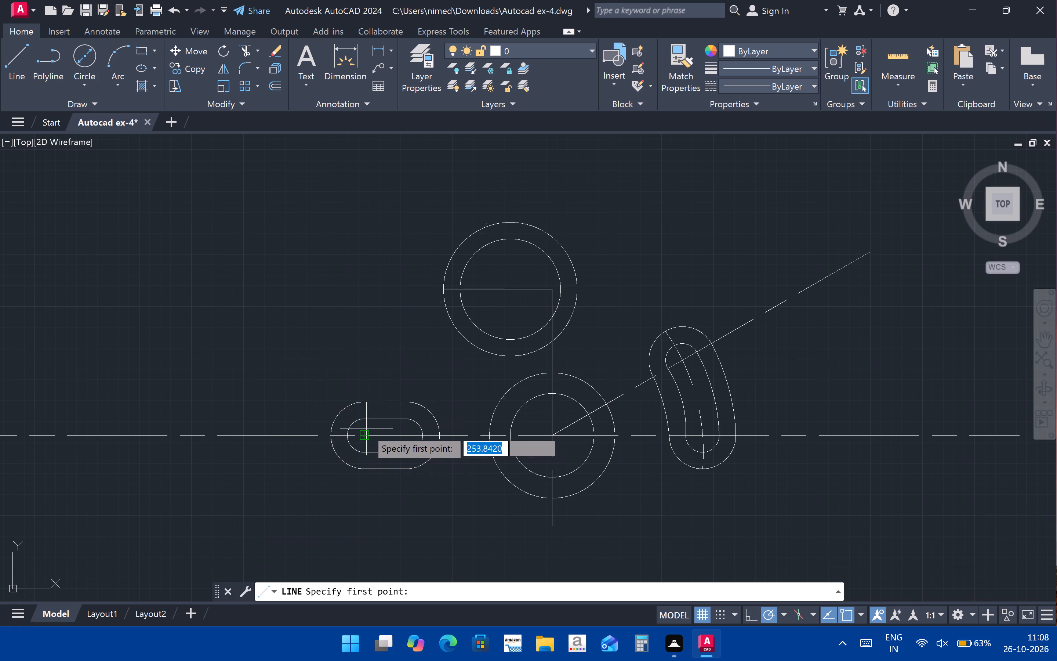
left_click(364, 399)
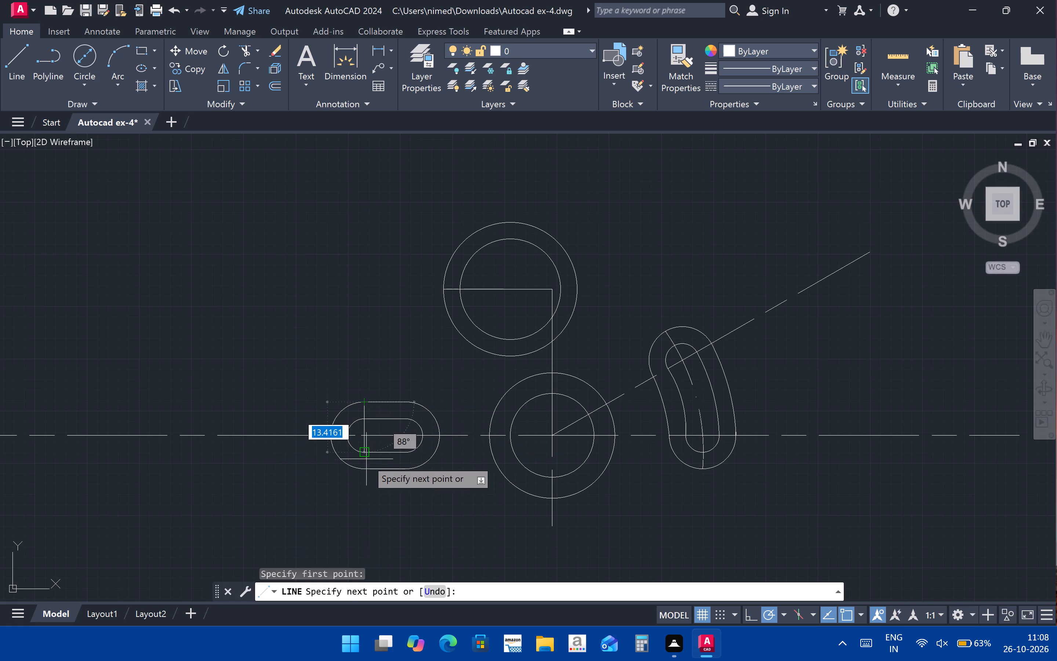
left_click(366, 471)
key("Escape")
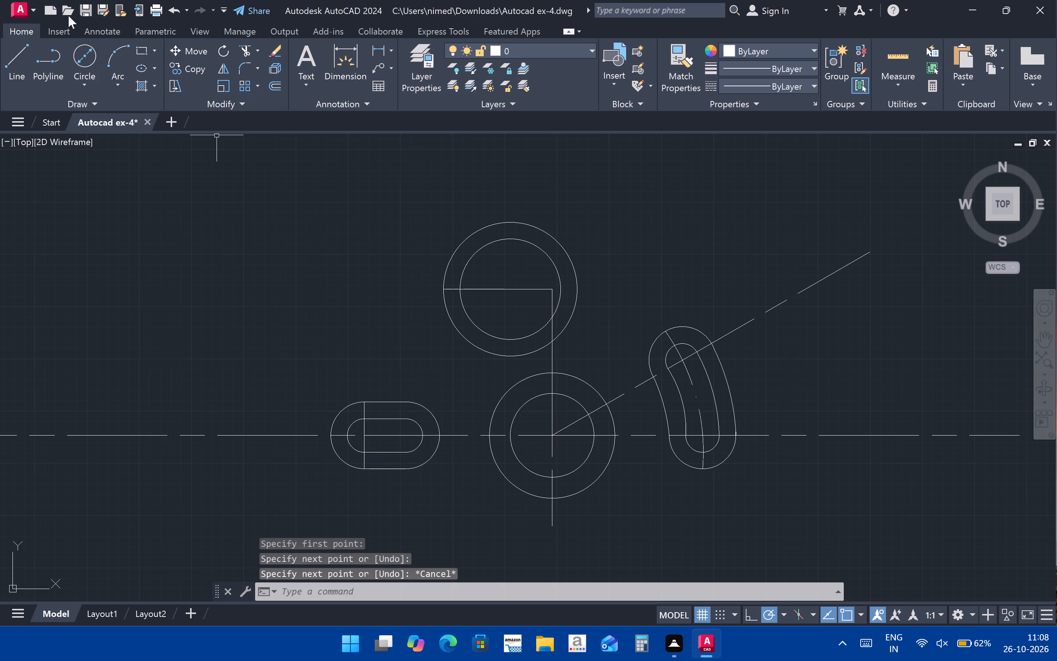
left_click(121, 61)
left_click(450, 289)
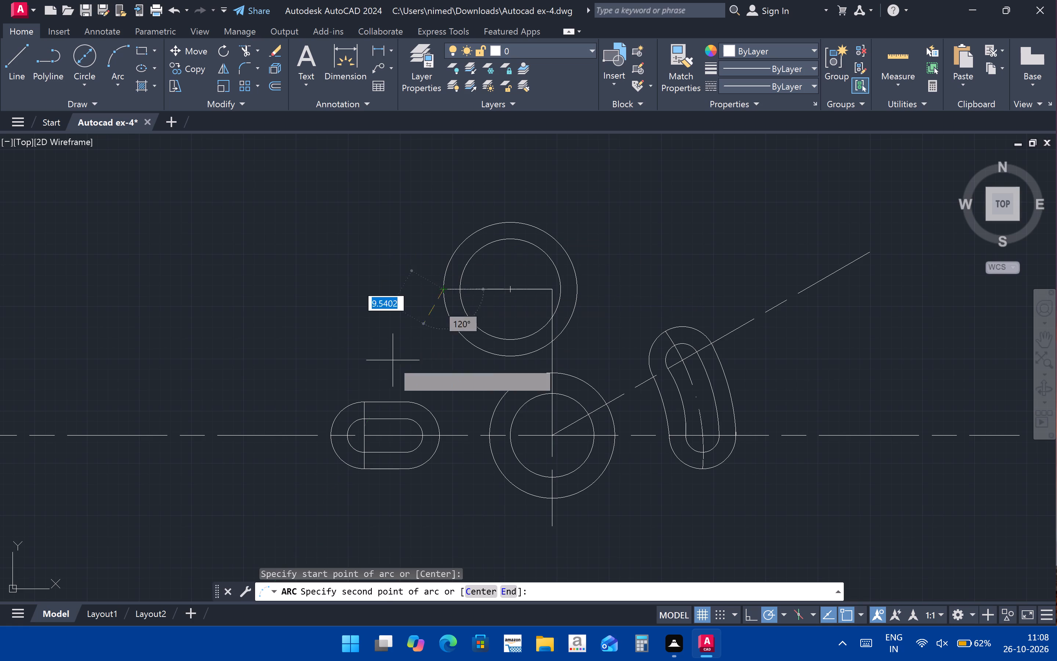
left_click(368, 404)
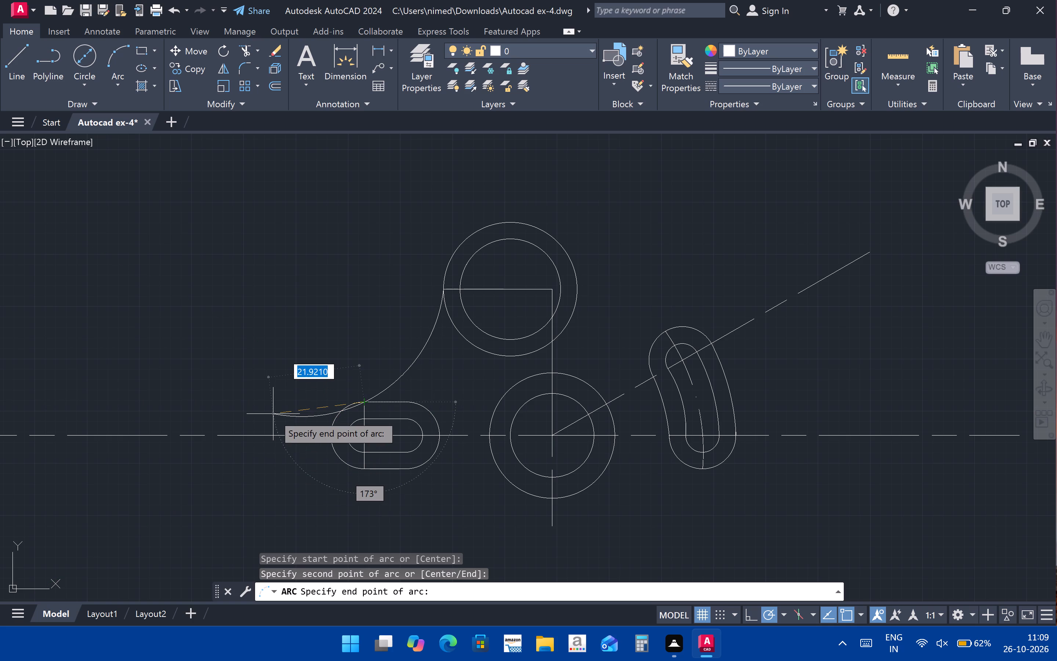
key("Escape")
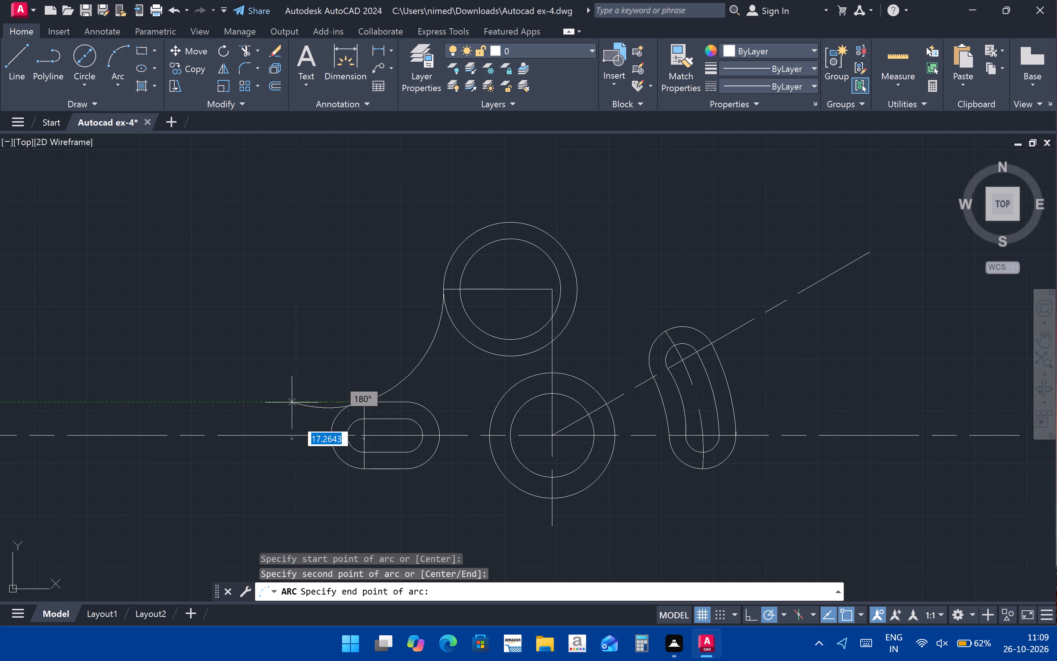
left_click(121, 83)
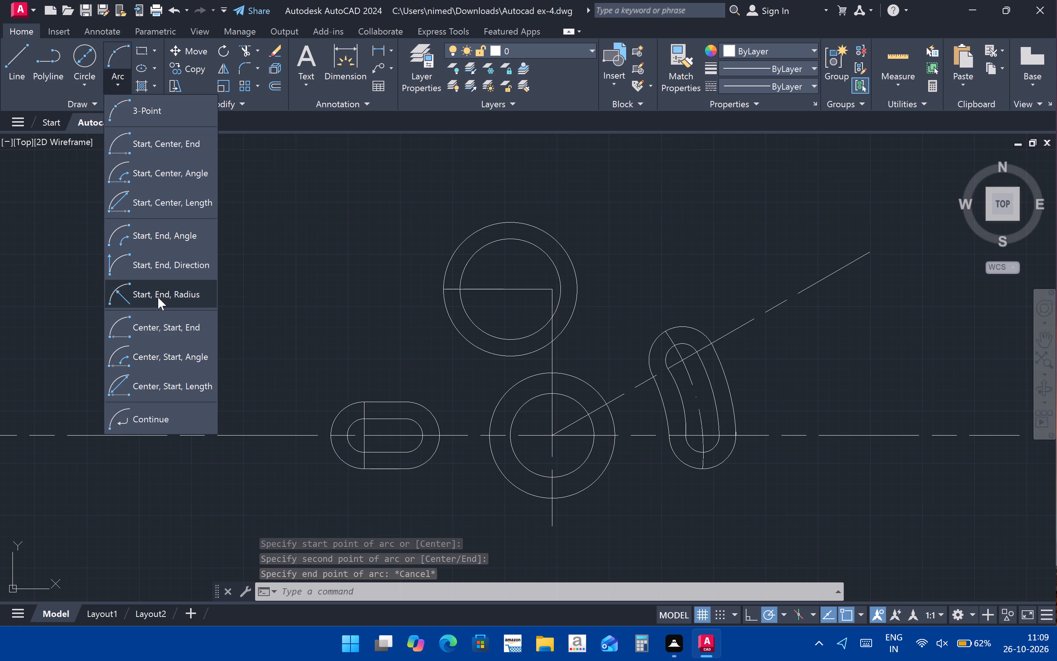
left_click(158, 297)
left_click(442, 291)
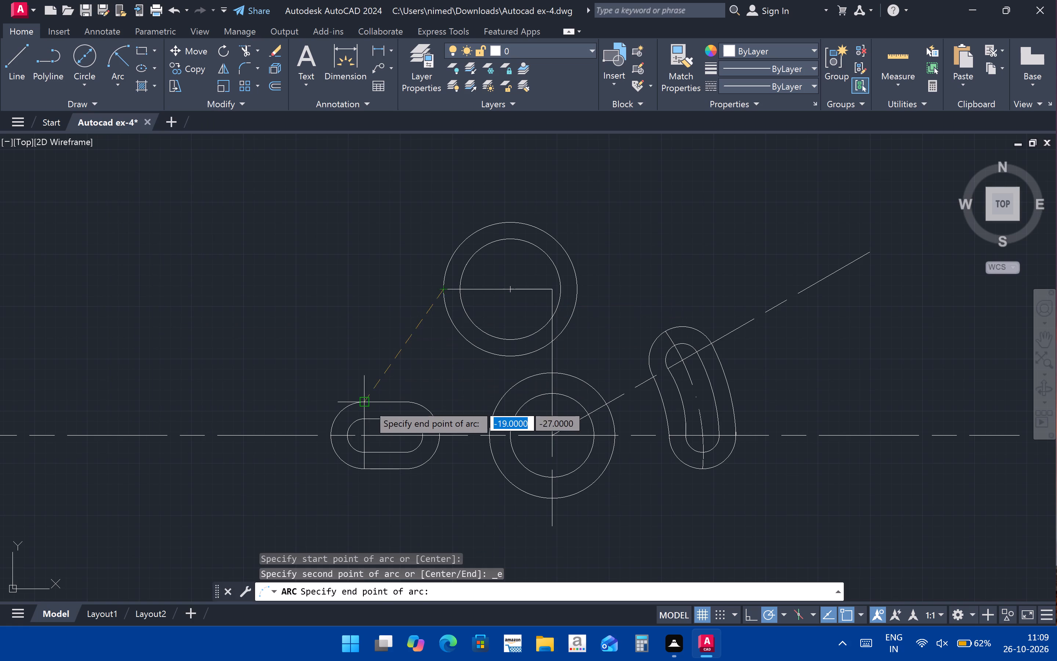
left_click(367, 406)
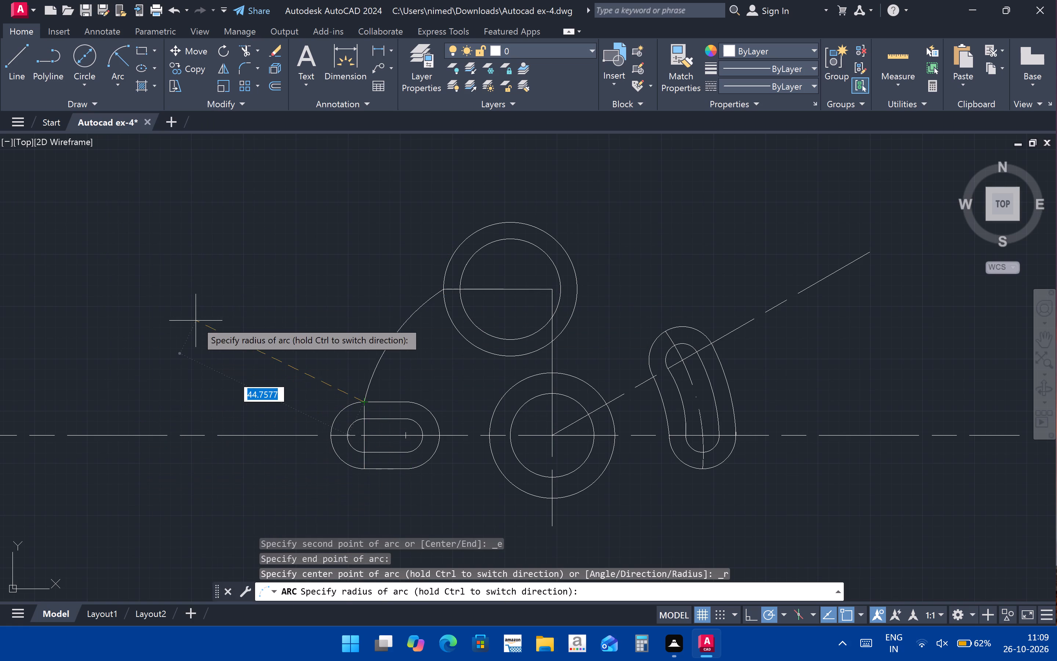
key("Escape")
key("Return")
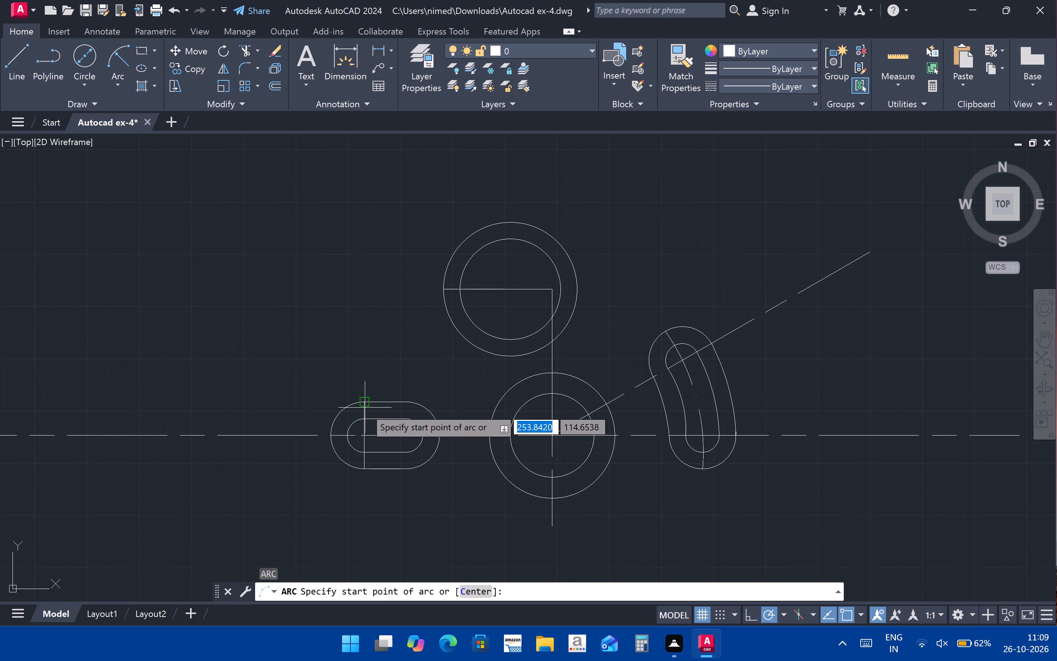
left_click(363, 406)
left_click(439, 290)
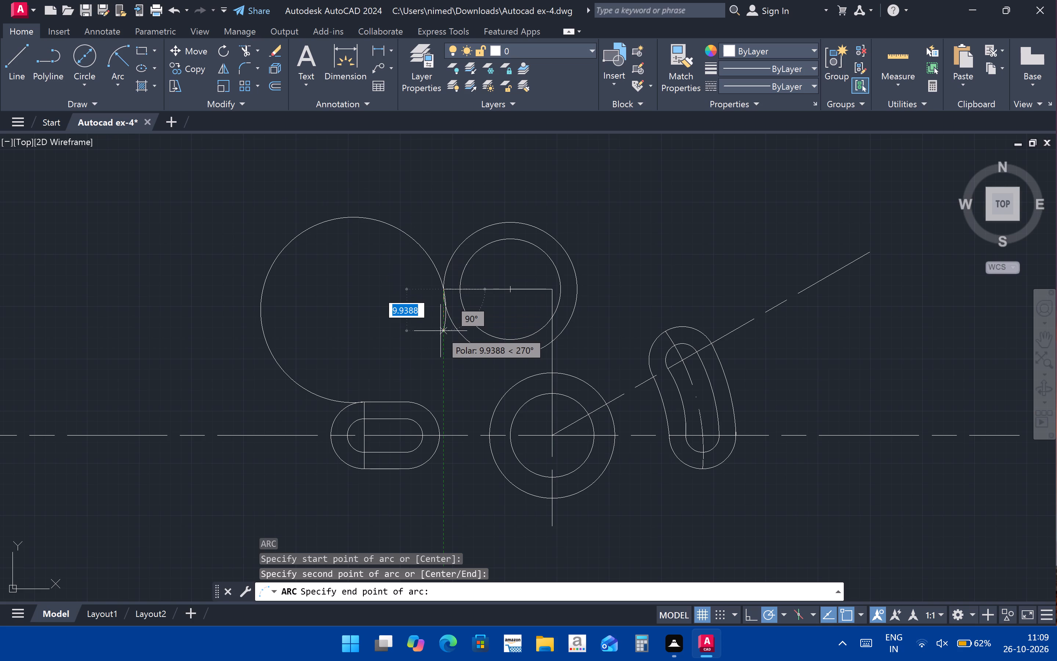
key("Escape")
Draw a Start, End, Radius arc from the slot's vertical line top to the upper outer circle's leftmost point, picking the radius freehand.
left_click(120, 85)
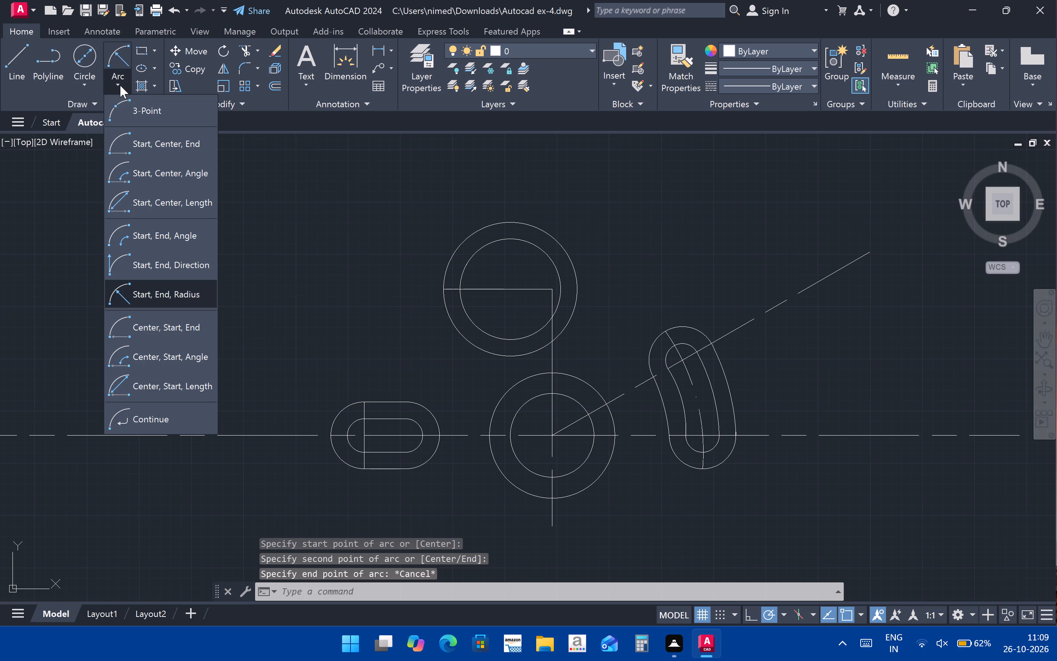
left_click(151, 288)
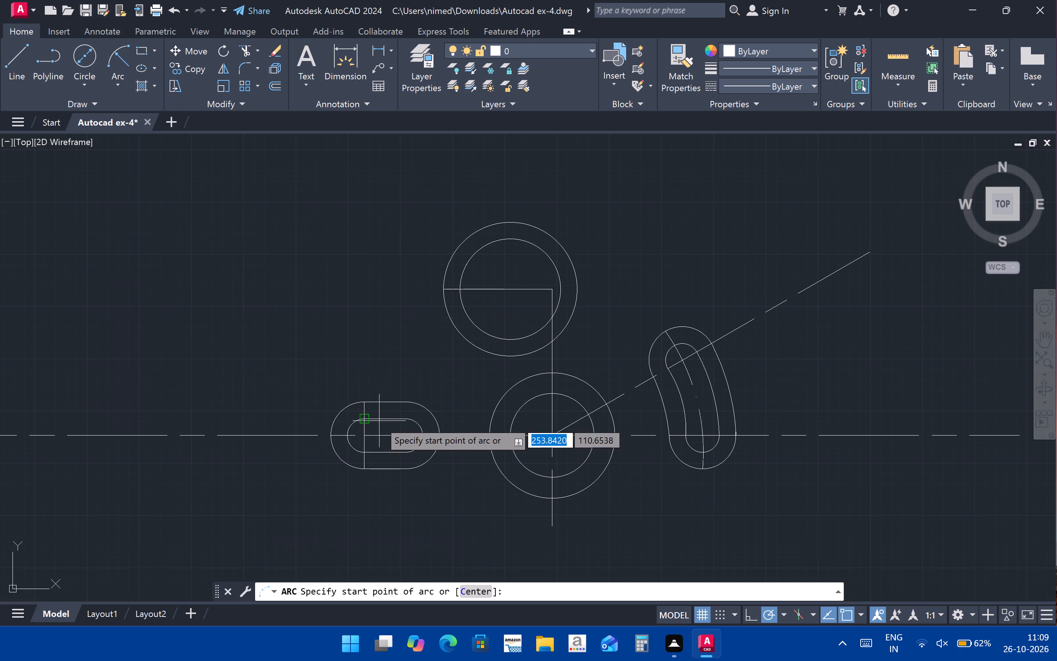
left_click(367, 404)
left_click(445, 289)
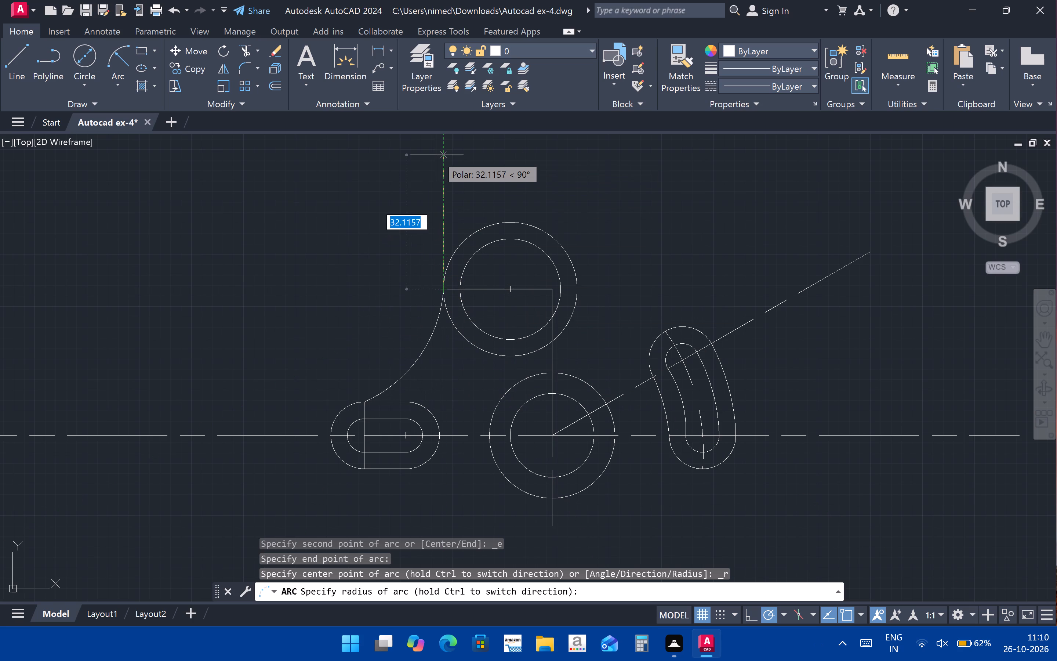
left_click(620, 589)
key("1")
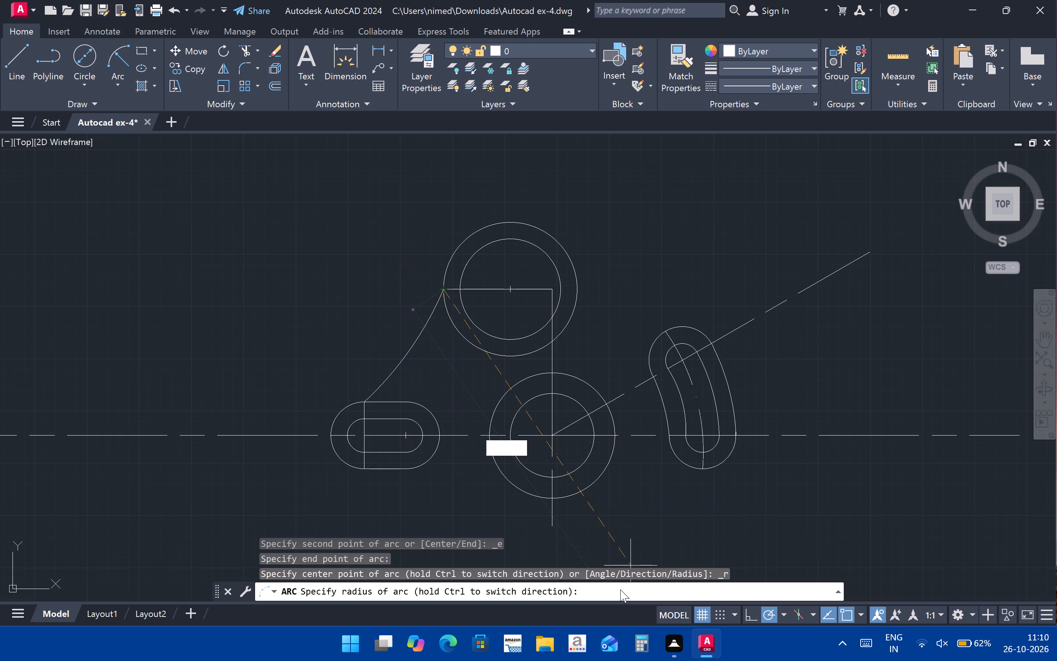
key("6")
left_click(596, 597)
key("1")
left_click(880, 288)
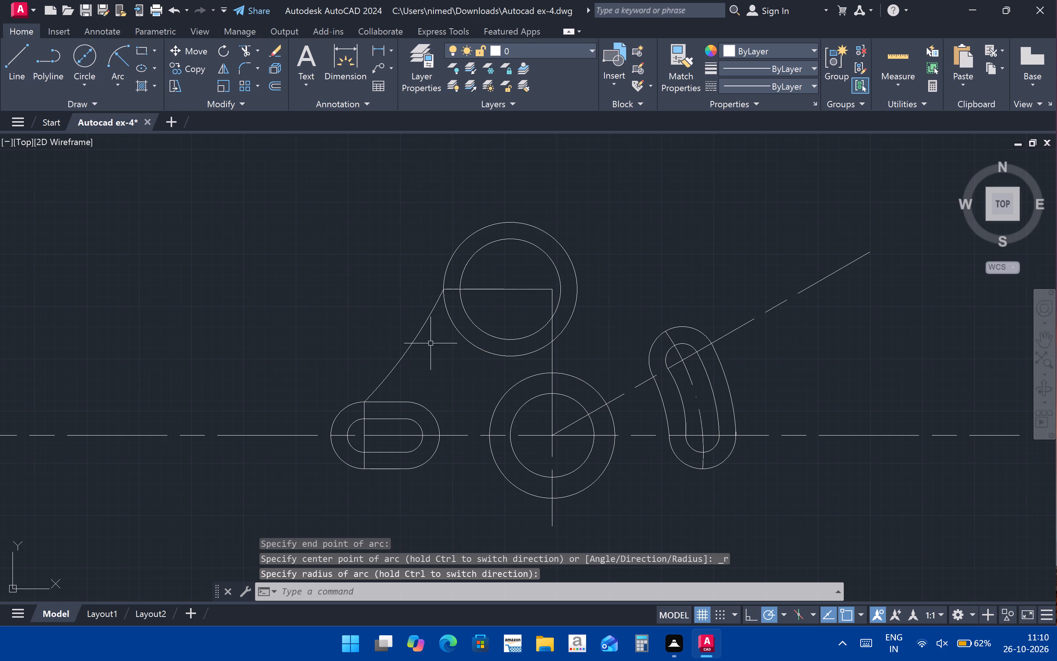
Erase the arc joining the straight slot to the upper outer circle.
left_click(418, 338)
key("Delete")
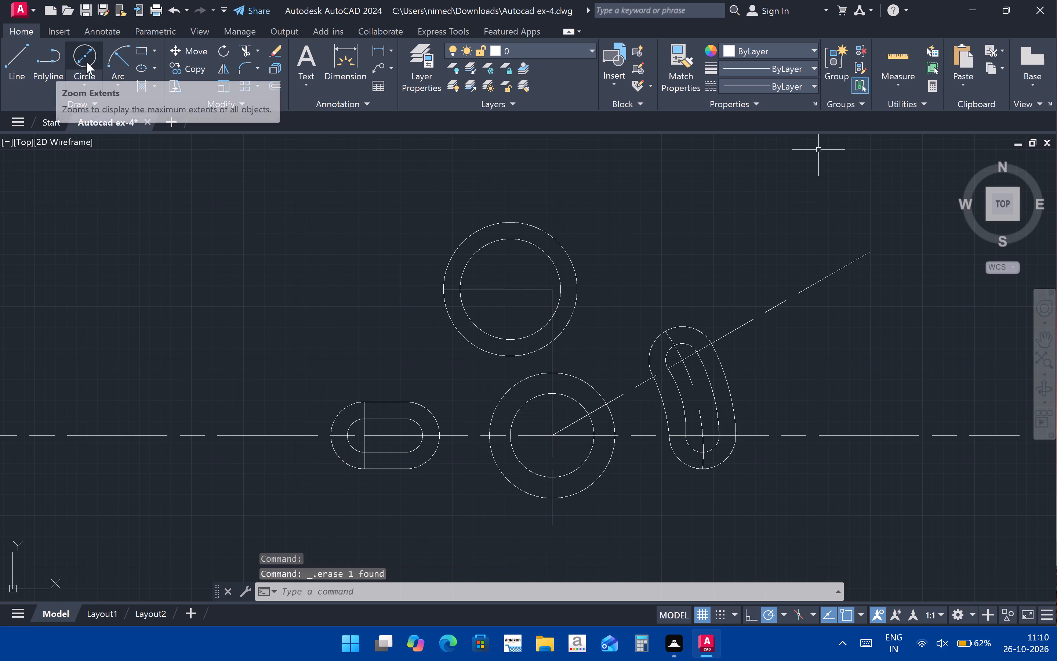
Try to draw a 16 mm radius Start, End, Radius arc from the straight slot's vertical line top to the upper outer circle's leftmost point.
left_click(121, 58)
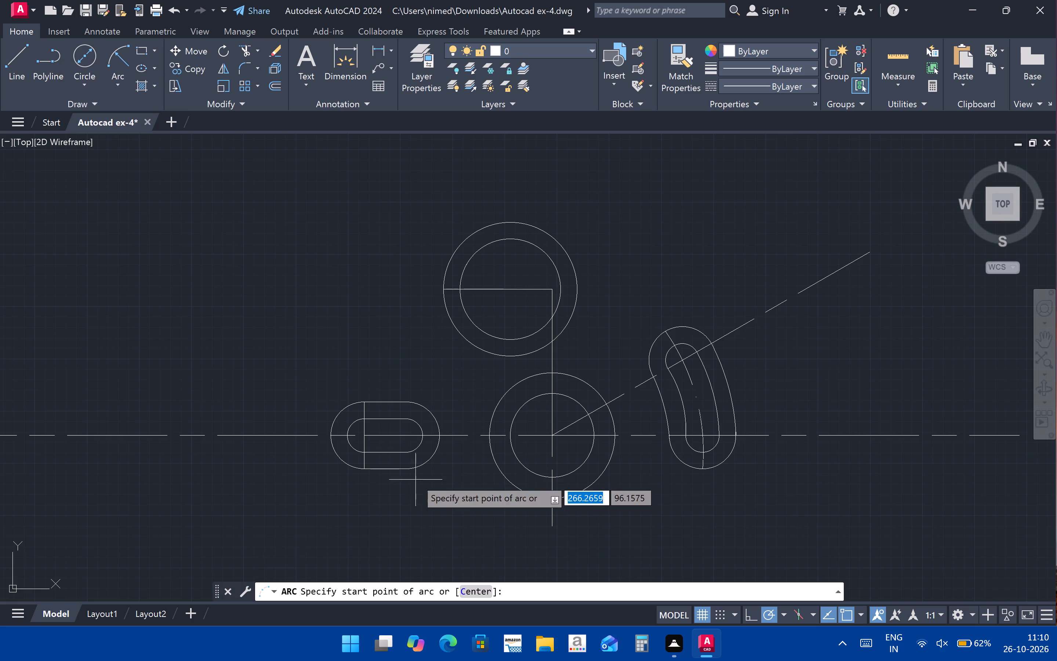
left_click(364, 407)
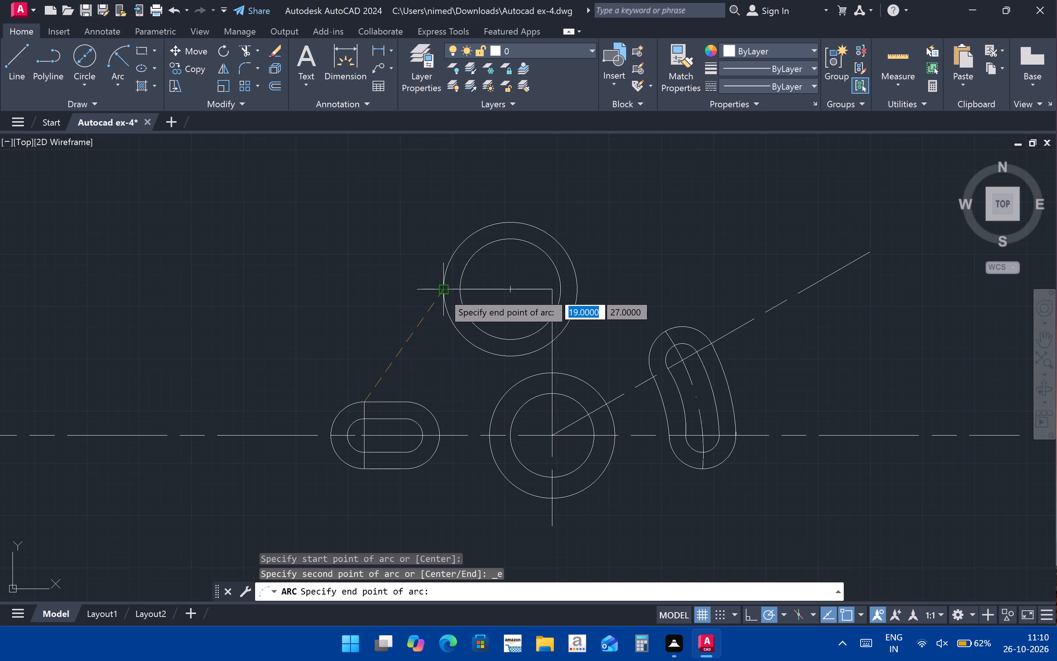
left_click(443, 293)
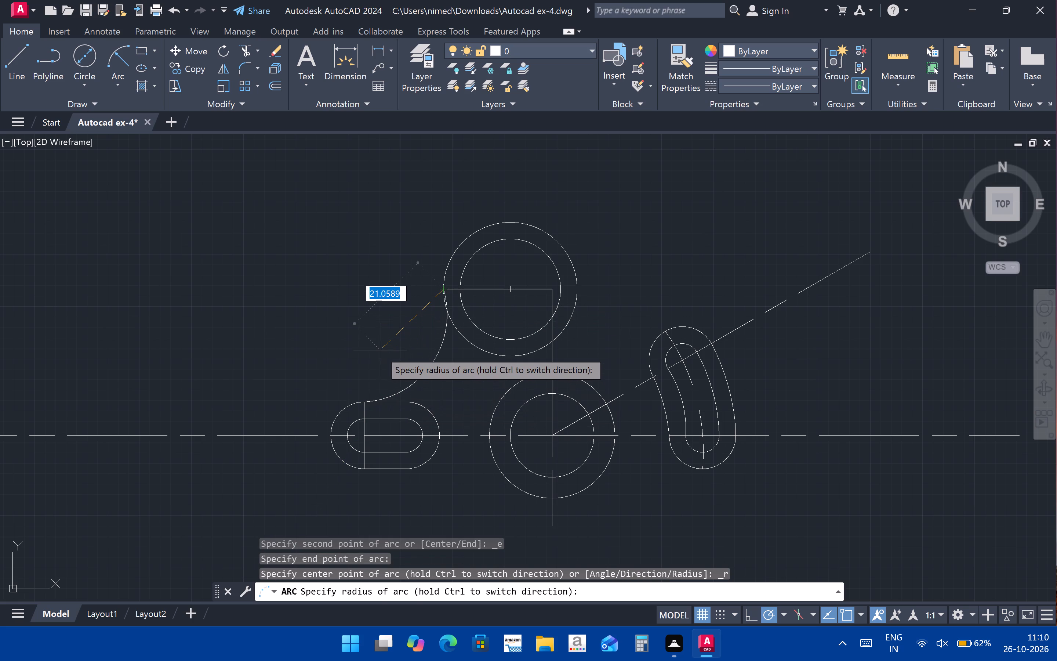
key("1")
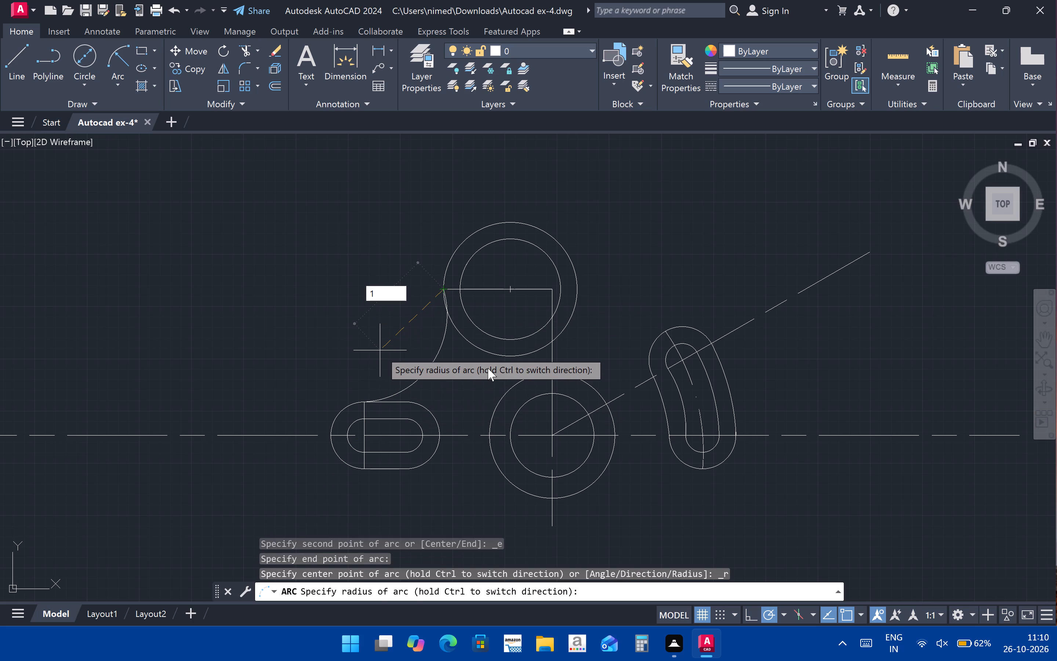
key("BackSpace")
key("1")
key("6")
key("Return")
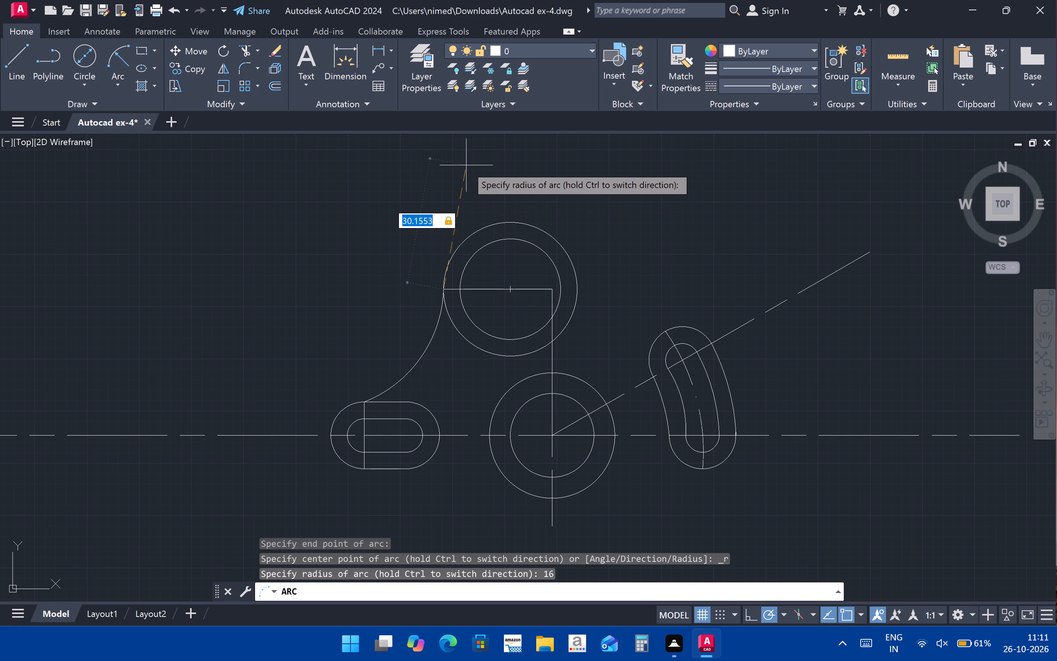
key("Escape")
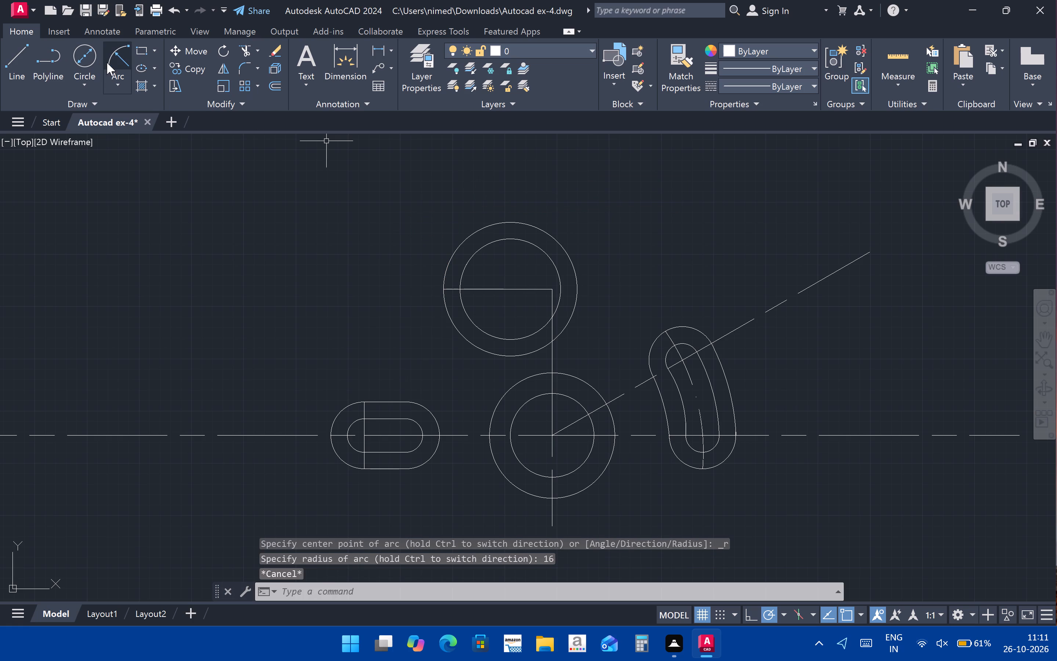
Draw a 24 mm radius Start, End, Radius arc from the straight slot's vertical line top to the upper outer circle's leftmost point.
left_click(107, 62)
left_click(368, 400)
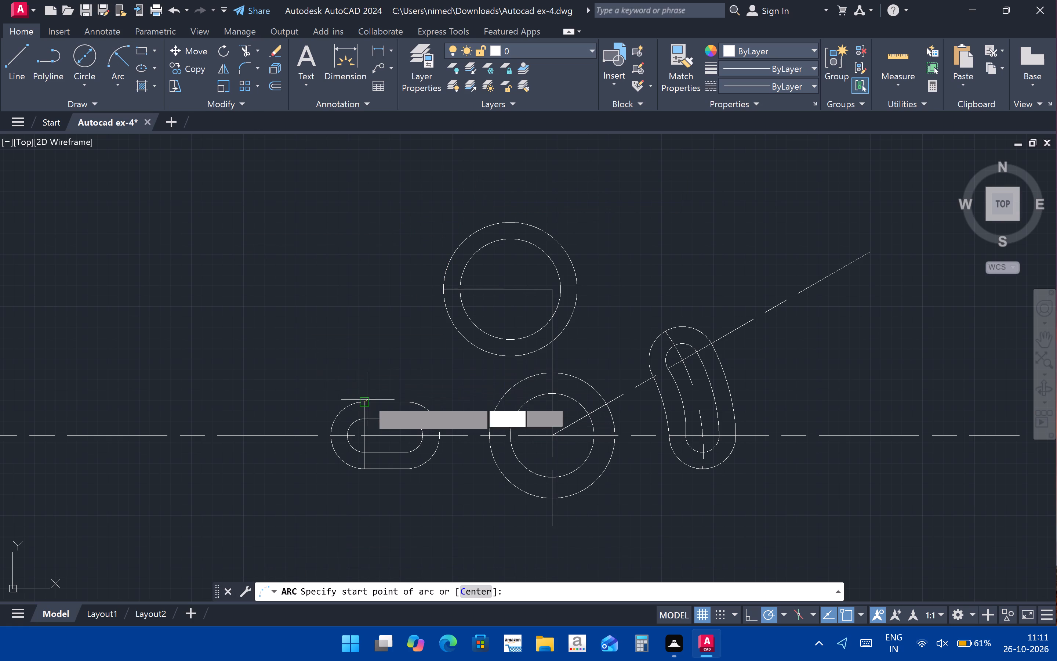
left_click(442, 290)
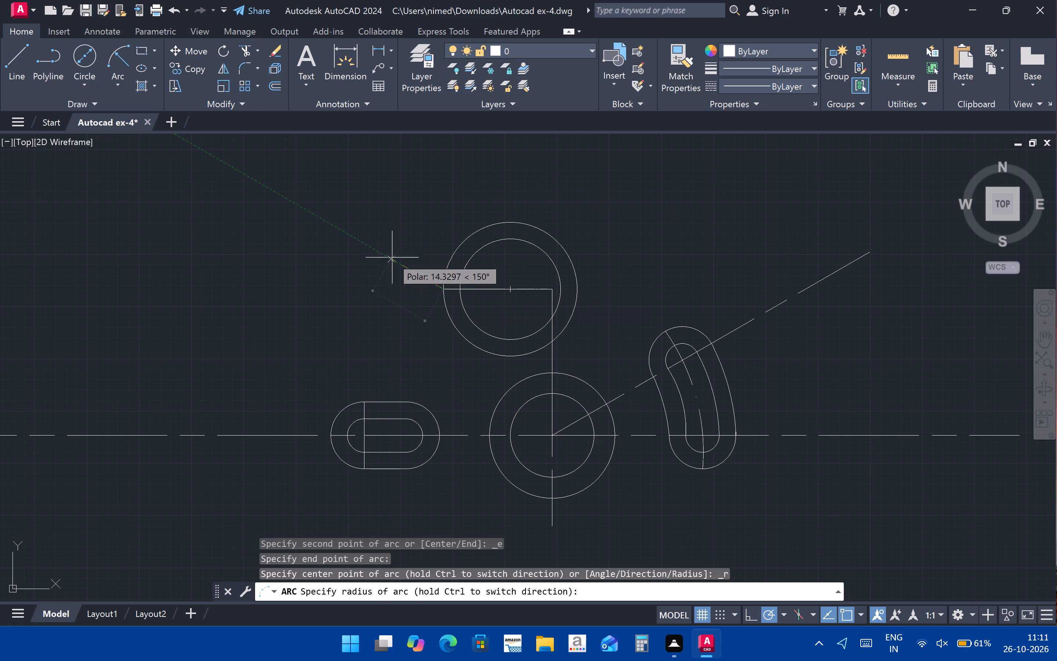
key("2")
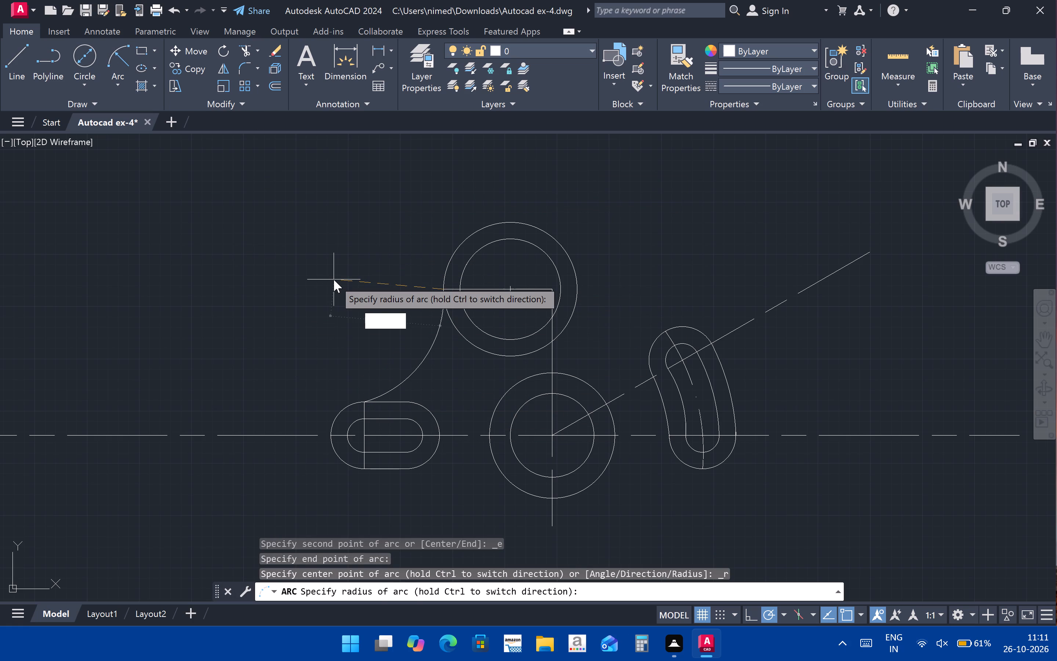
key("4")
key("Return")
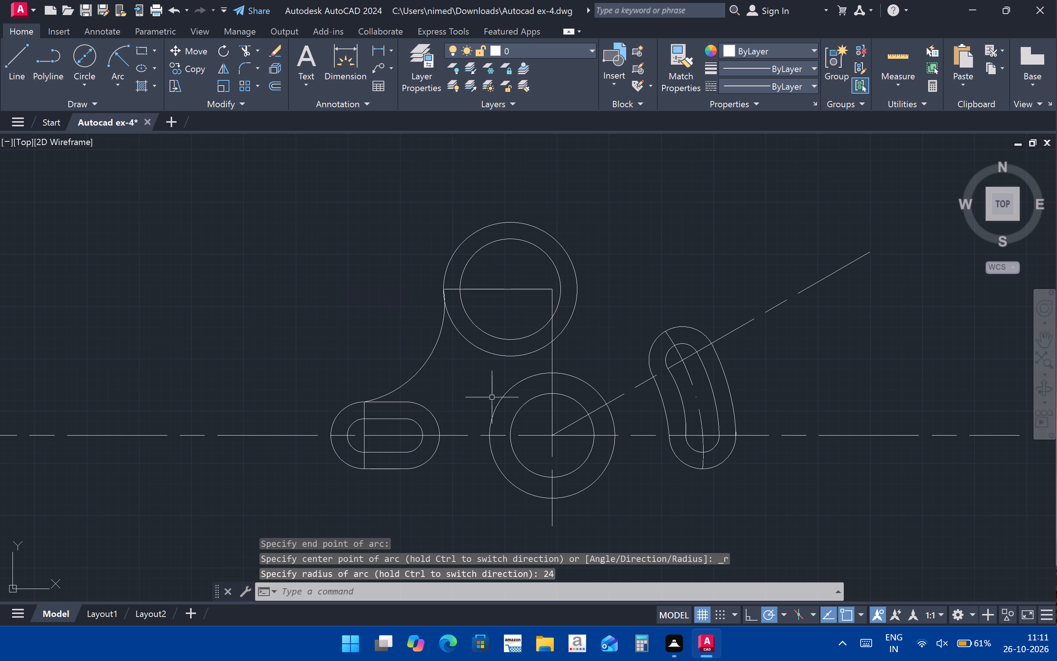
Trim the short end of the 24 mm connecting arc that runs inside the upper outer circle.
scroll(435, 377, "down", 1)
scroll(435, 377, "up", 3)
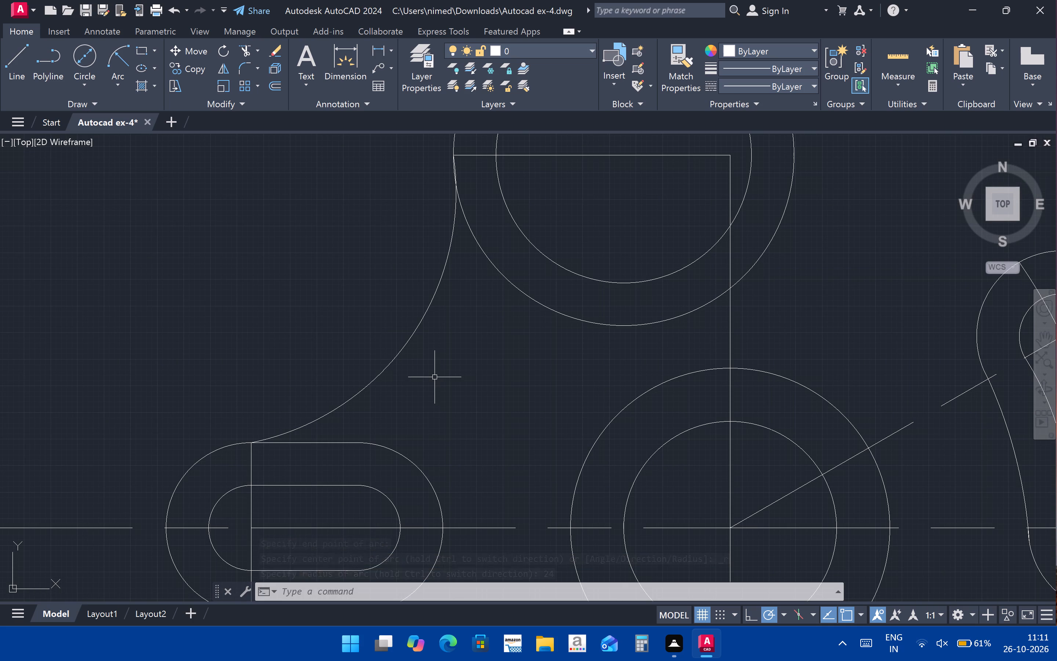
left_click(240, 53)
scroll(469, 176, "up", 3)
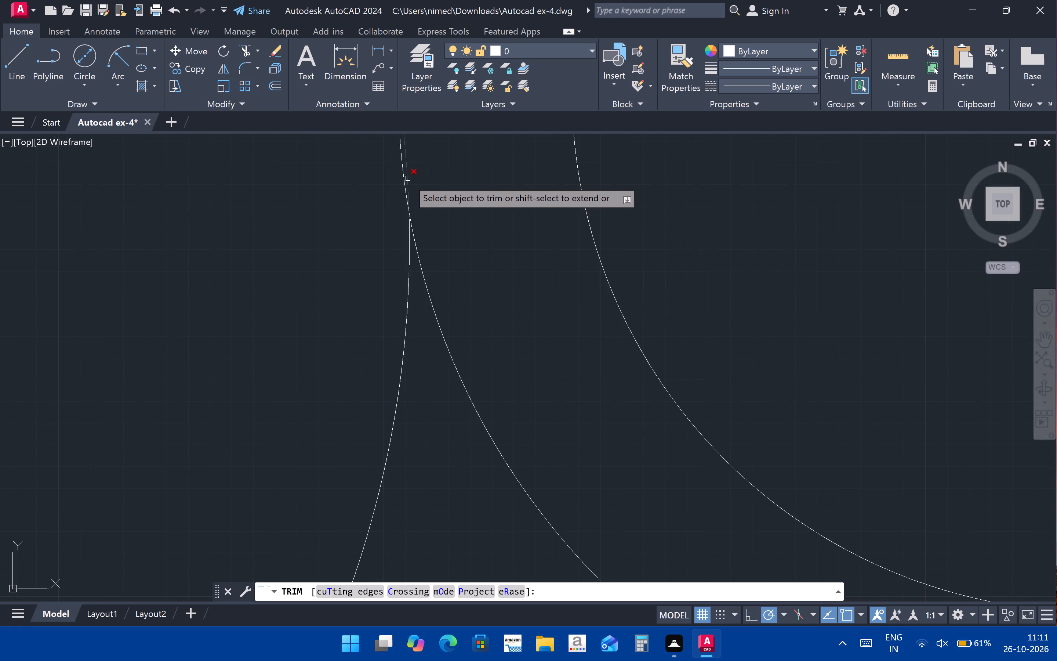
left_click(408, 178)
scroll(506, 316, "down", 5)
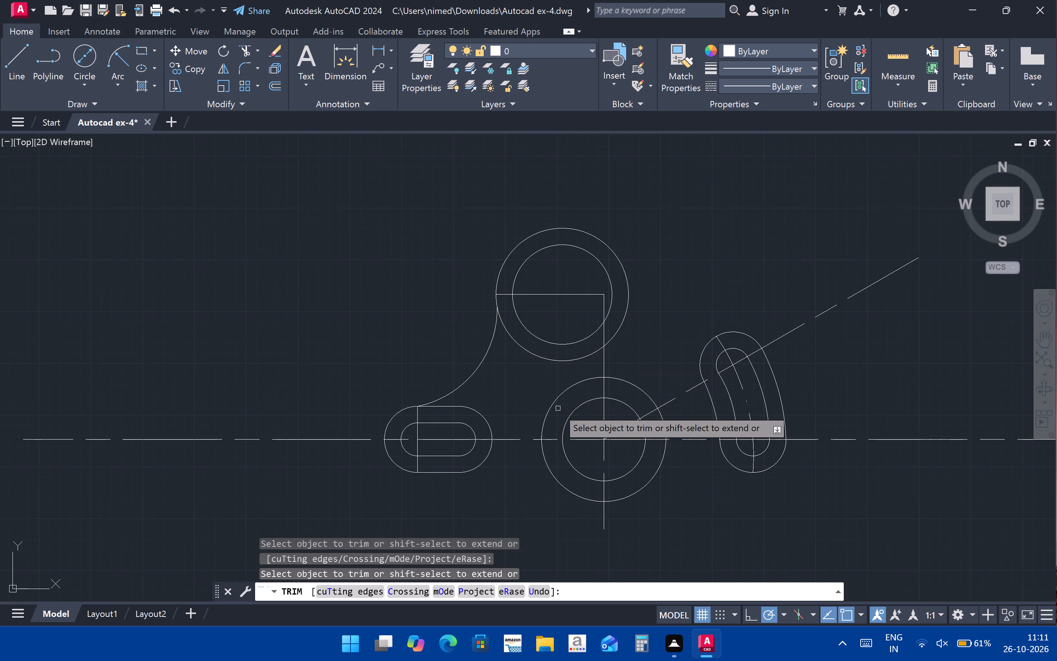
Check the radius of the connecting arc using a radius dimension, without placing the dimension.
left_click(357, 57)
left_click(388, 53)
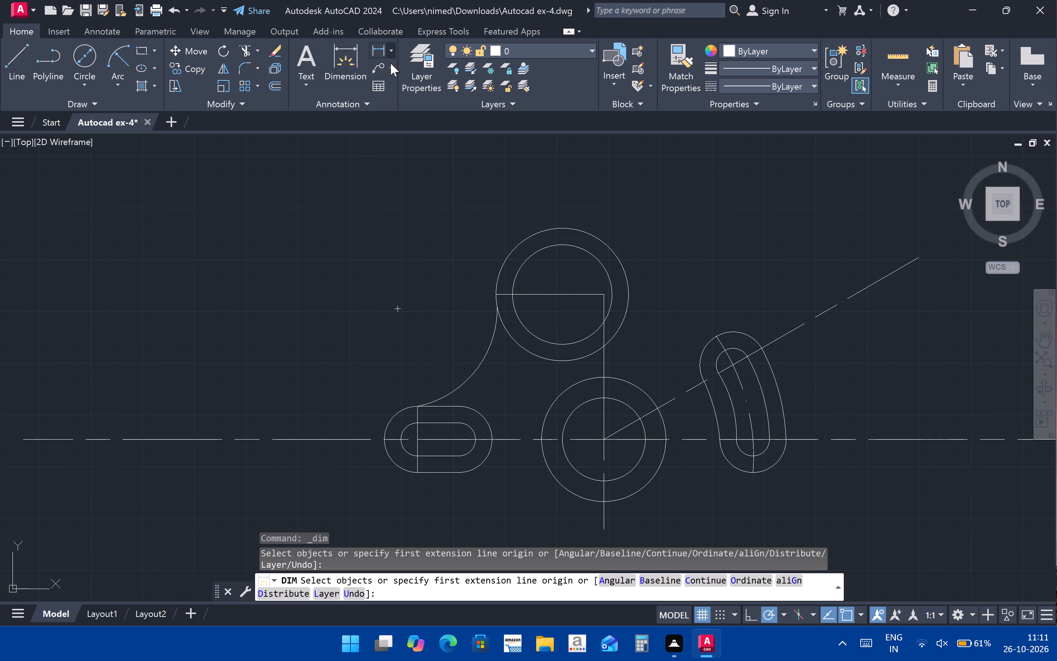
left_click(418, 207)
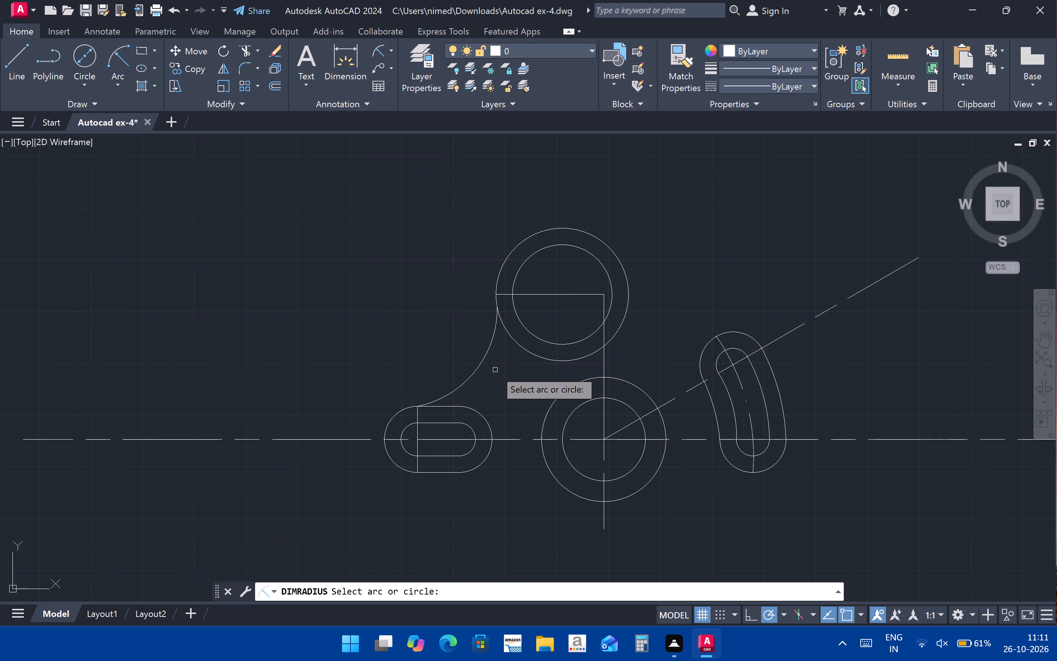
left_click(483, 360)
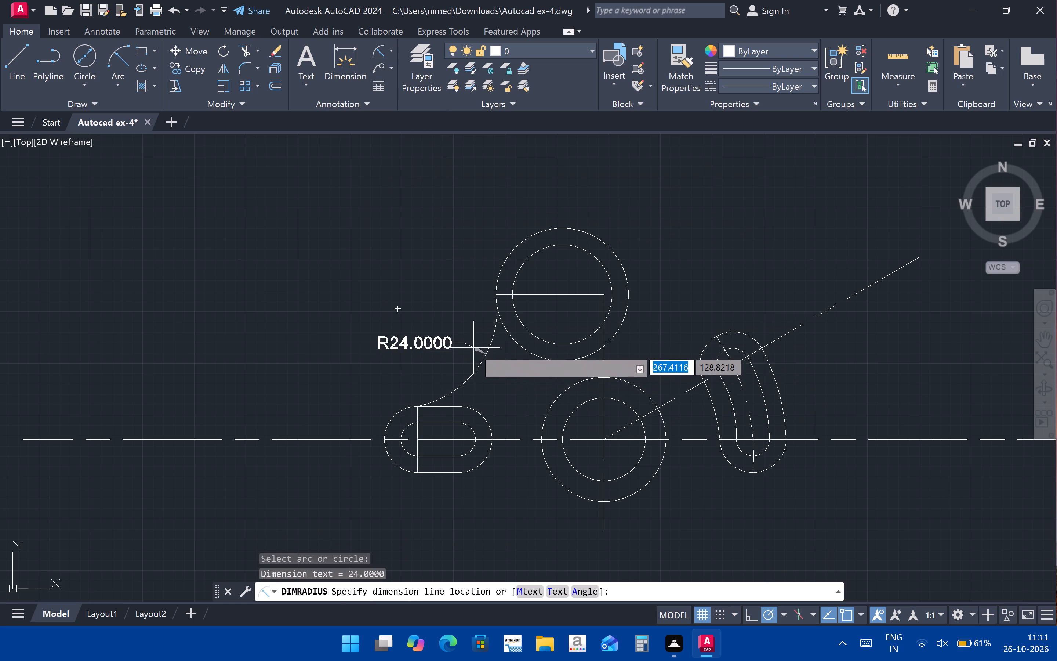
key("Escape")
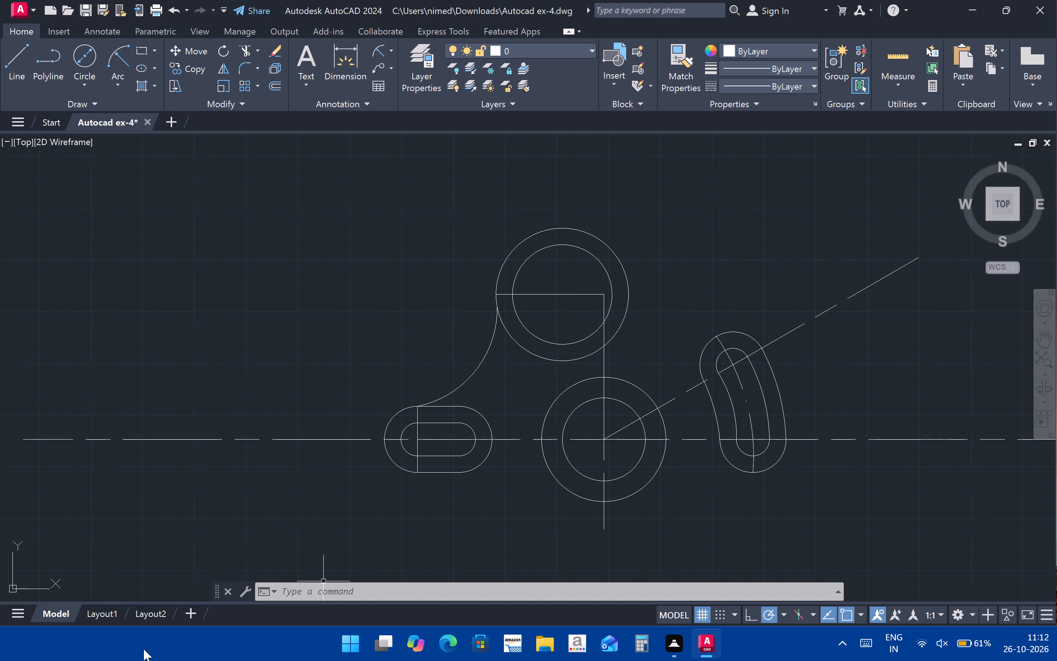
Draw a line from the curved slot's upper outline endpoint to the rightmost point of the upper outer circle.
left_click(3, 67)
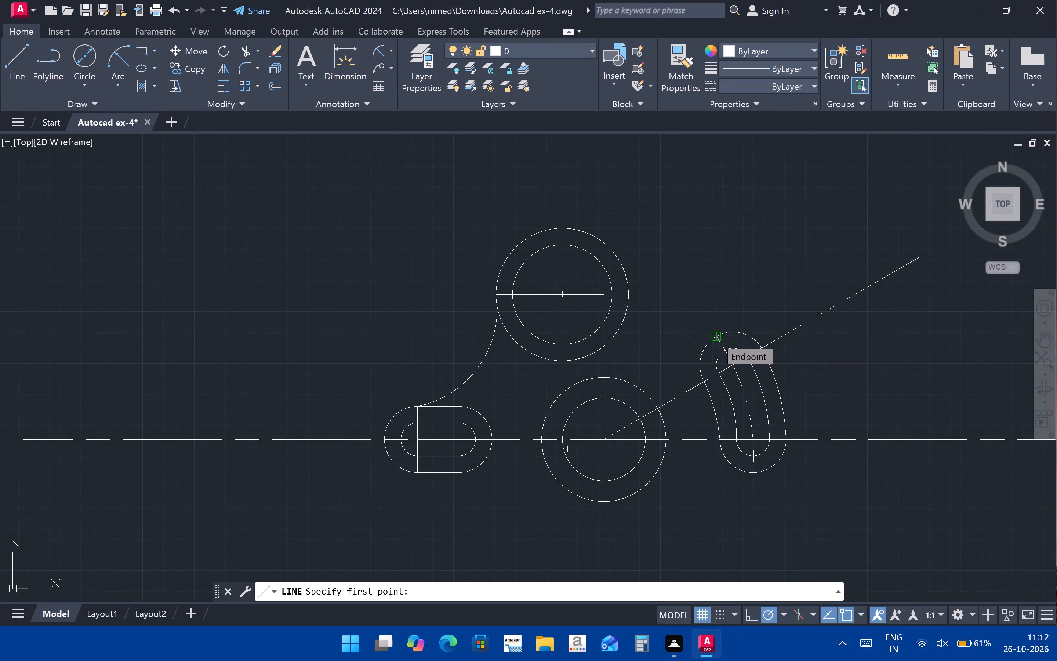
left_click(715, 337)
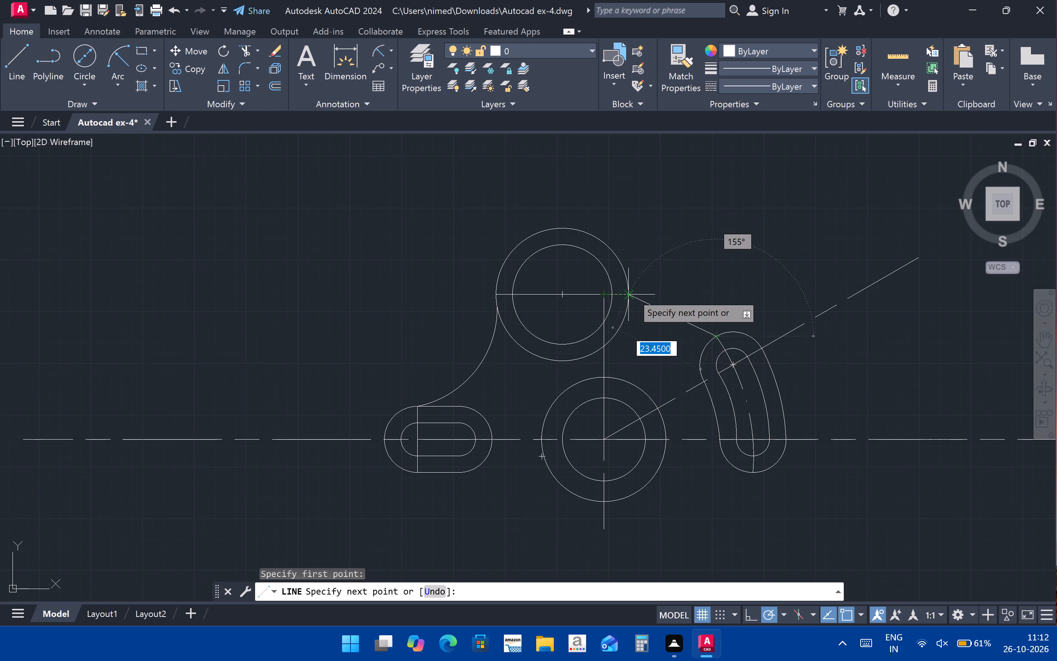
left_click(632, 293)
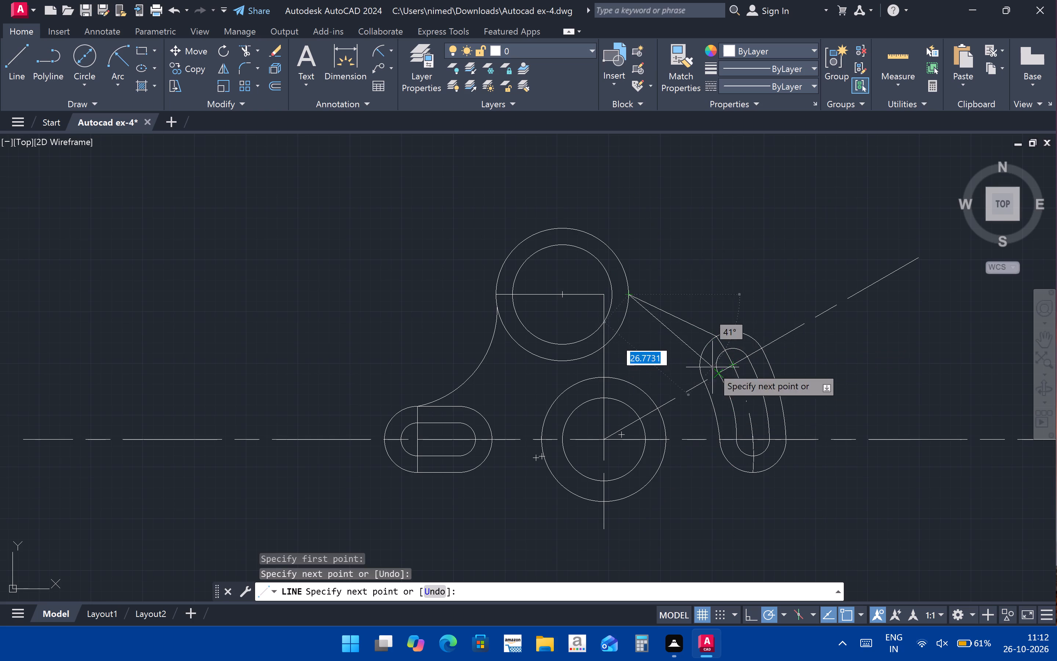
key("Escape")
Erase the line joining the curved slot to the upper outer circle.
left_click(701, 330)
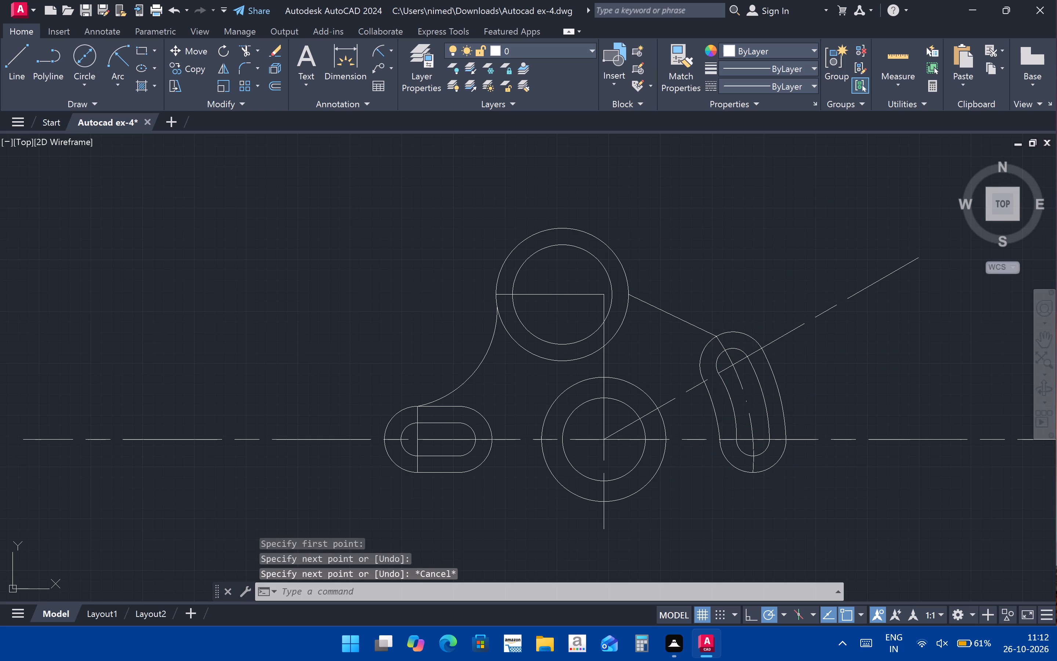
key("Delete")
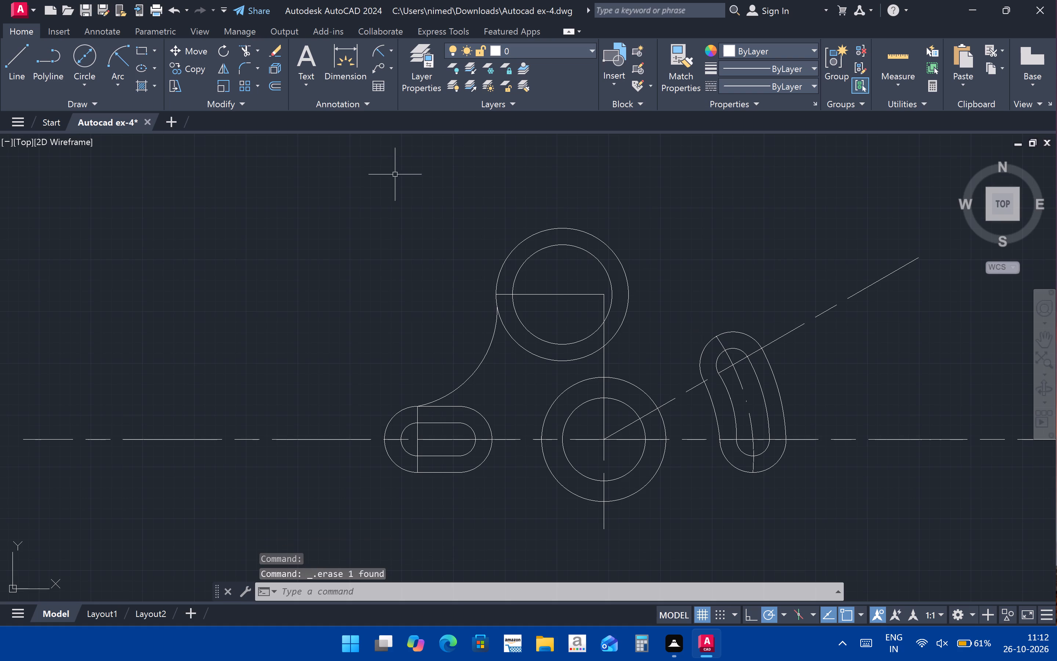
Extend the upper circles' horizontal line rightward to the outer circle's edge.
left_click(259, 57)
left_click(265, 106)
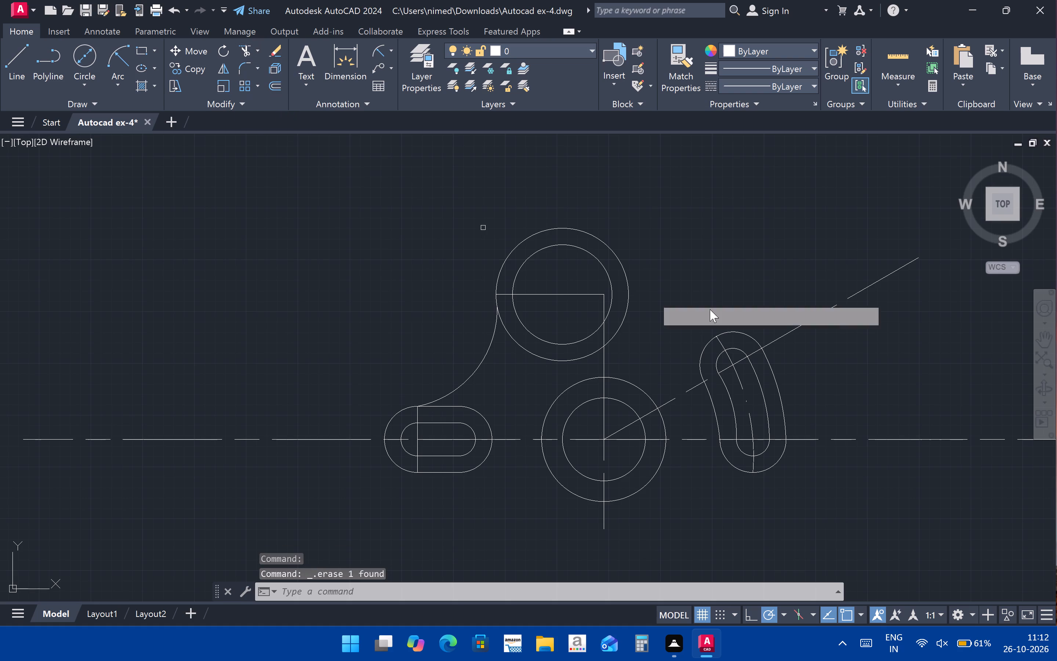
left_click(591, 295)
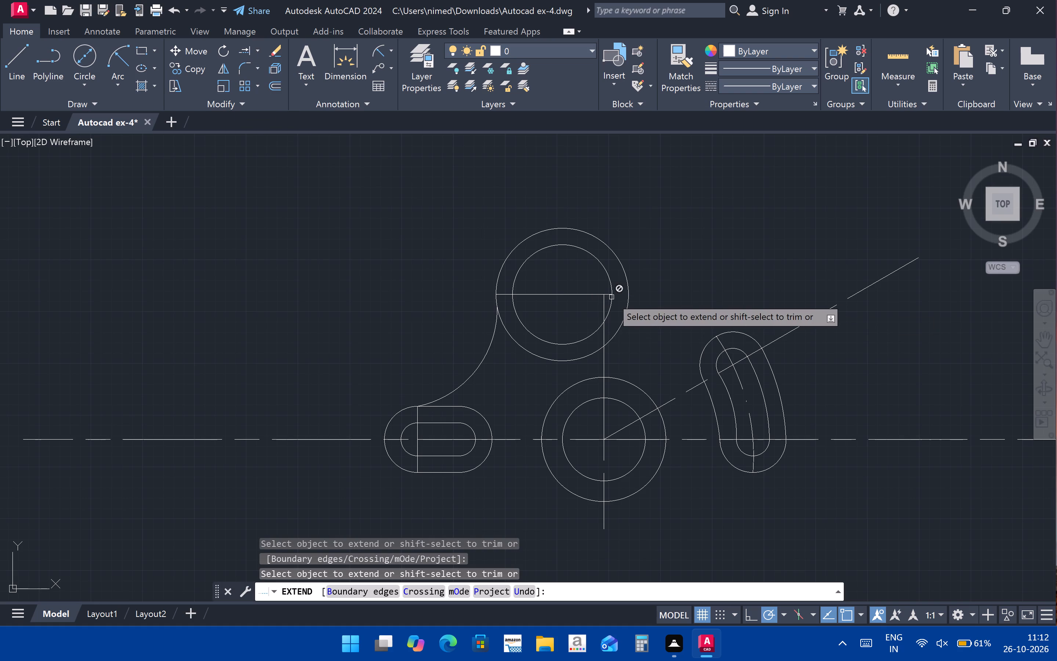
left_click(605, 296)
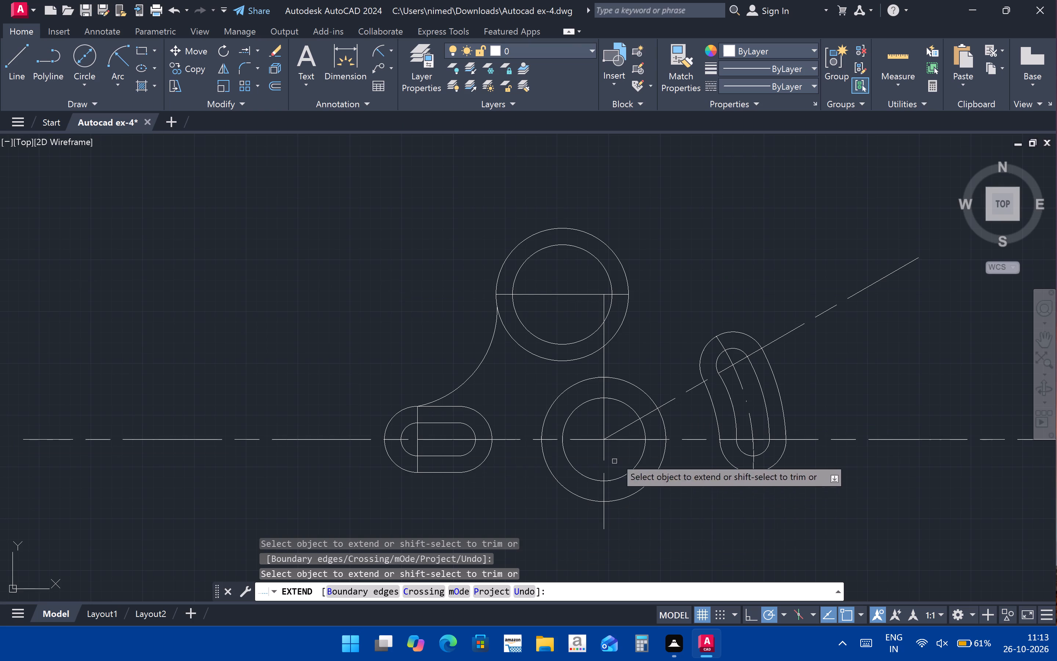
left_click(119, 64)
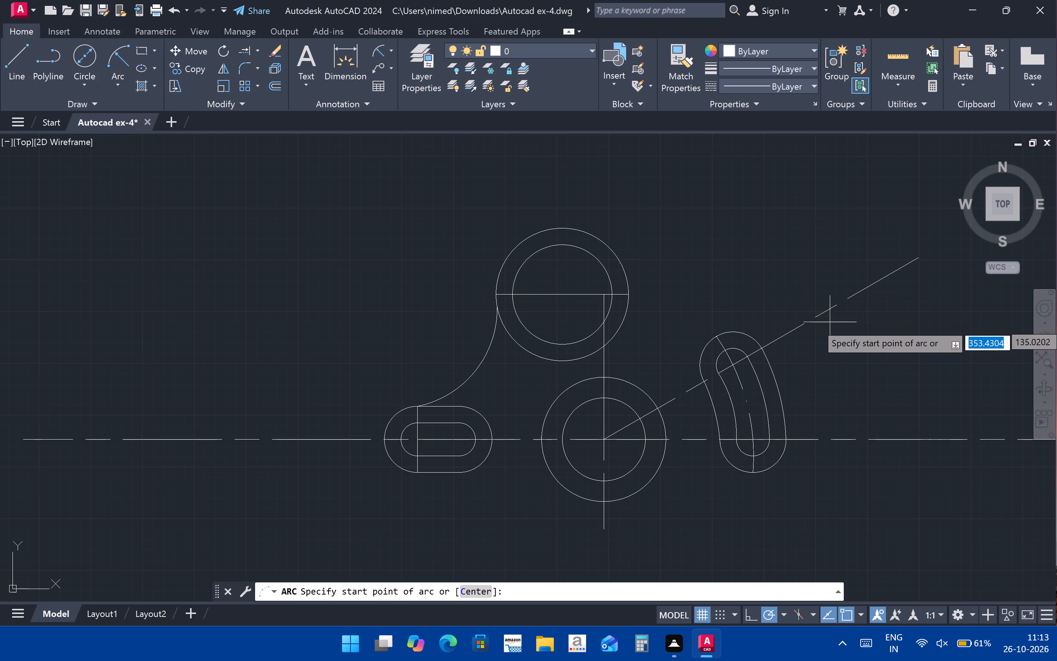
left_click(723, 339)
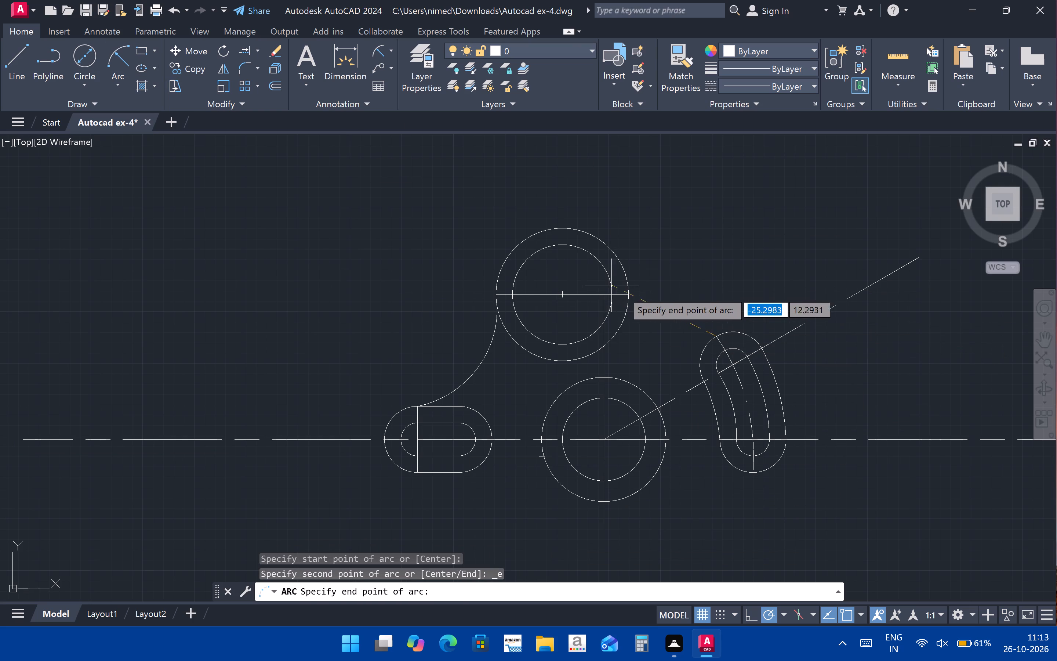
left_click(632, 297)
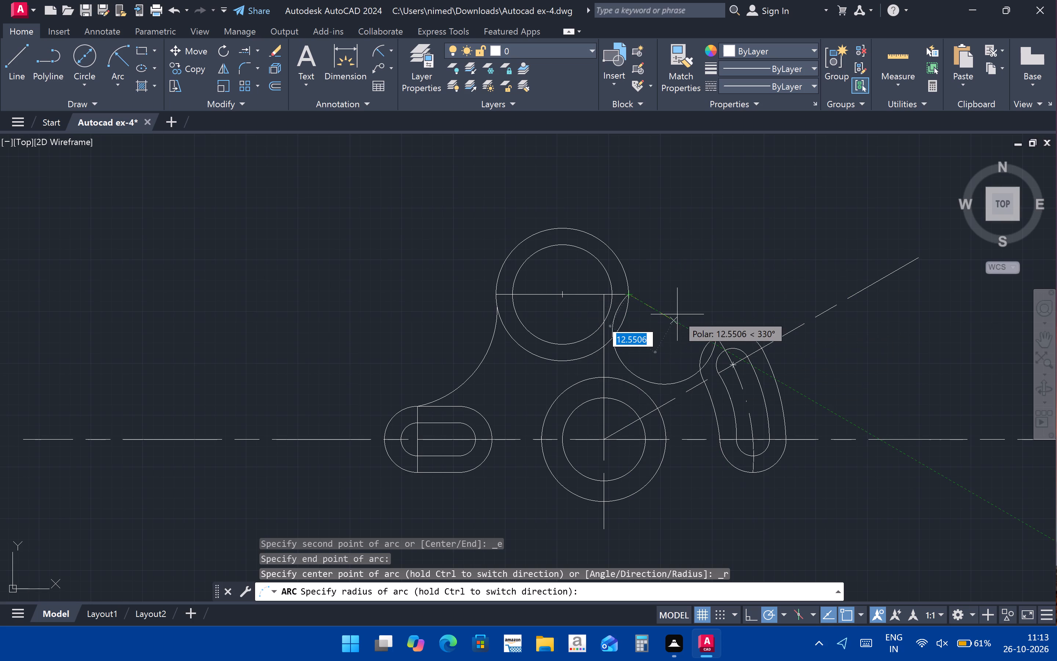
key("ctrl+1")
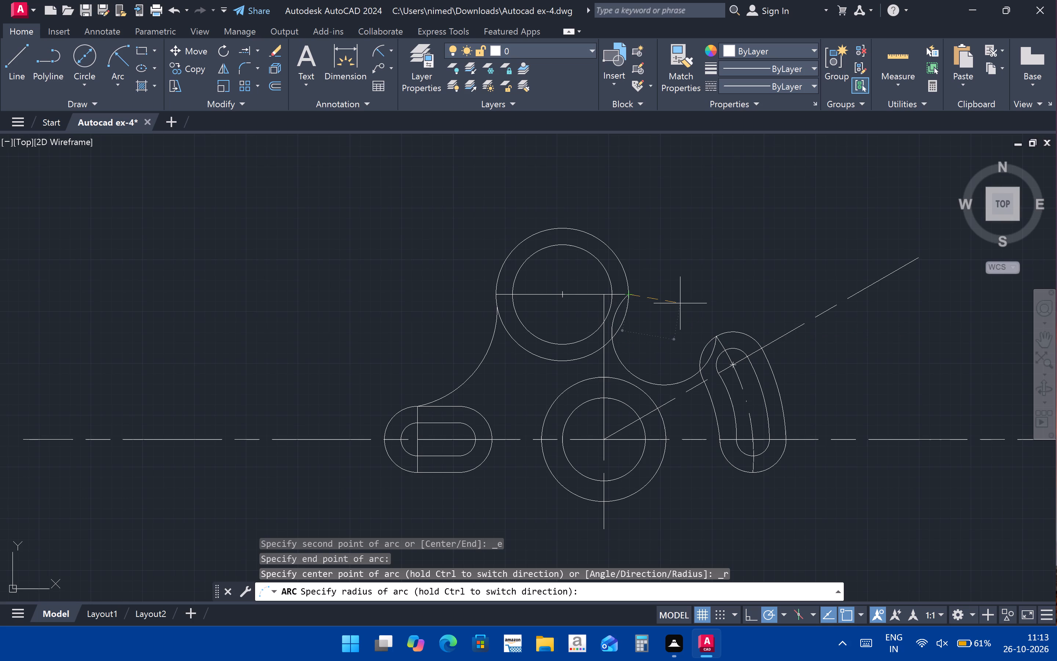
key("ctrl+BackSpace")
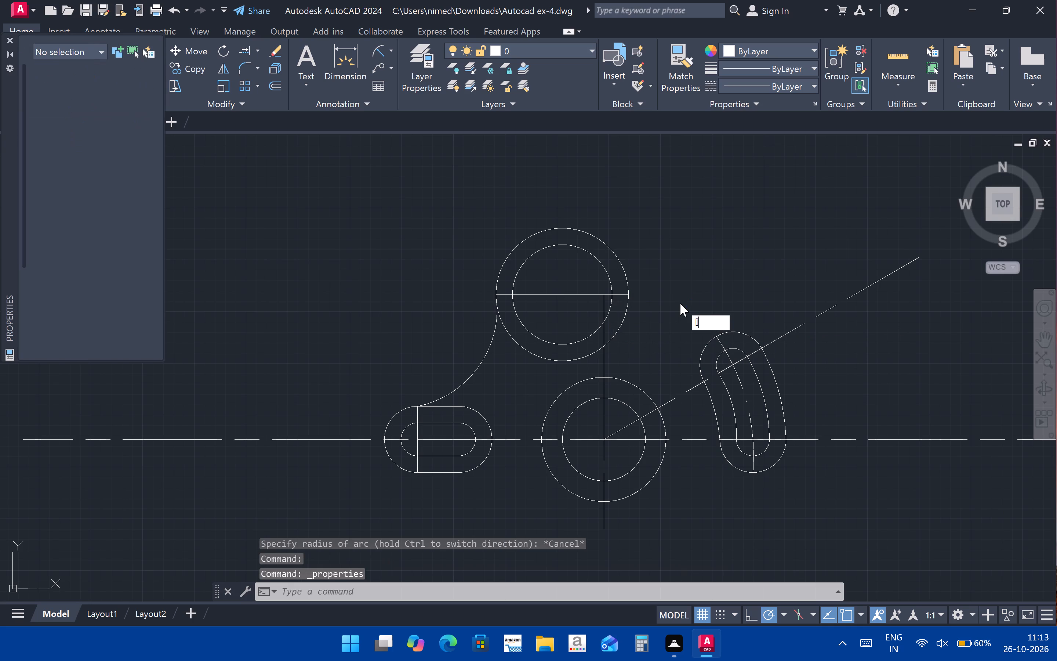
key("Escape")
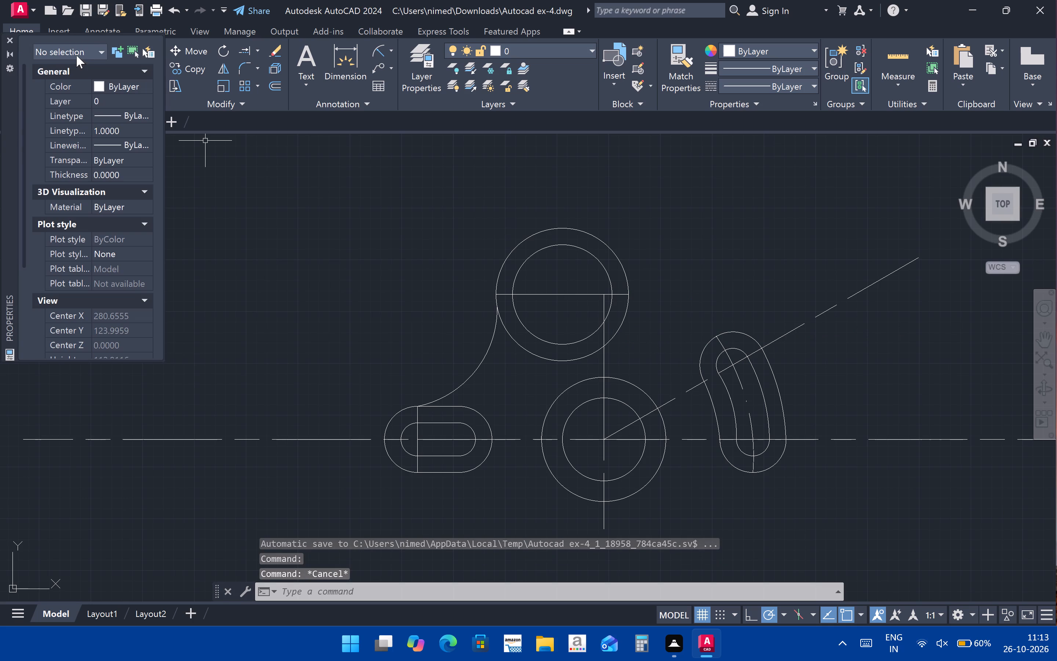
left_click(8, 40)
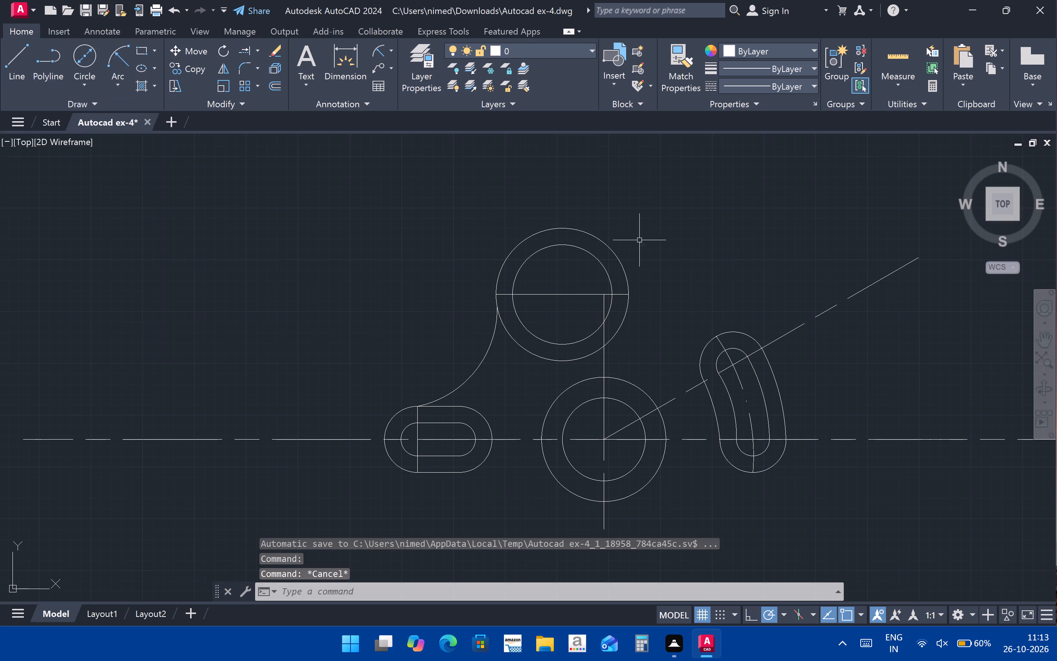
Draw a radius 30 arc from the rightmost point of the upper outer circle to the curved slot's upper outline endpoint.
left_click(128, 59)
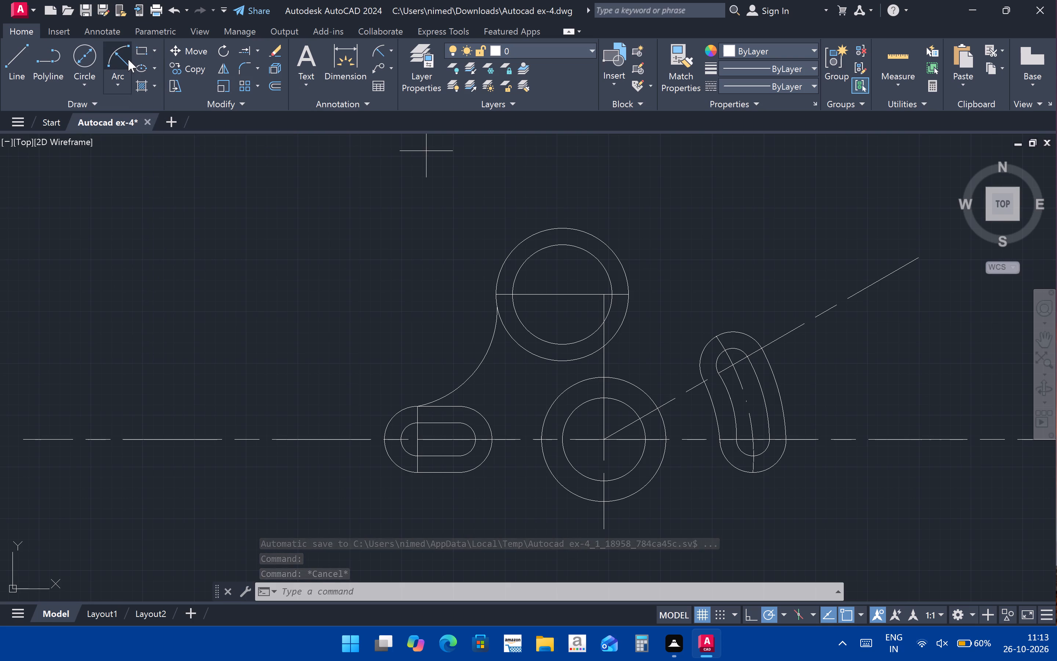
left_click(628, 297)
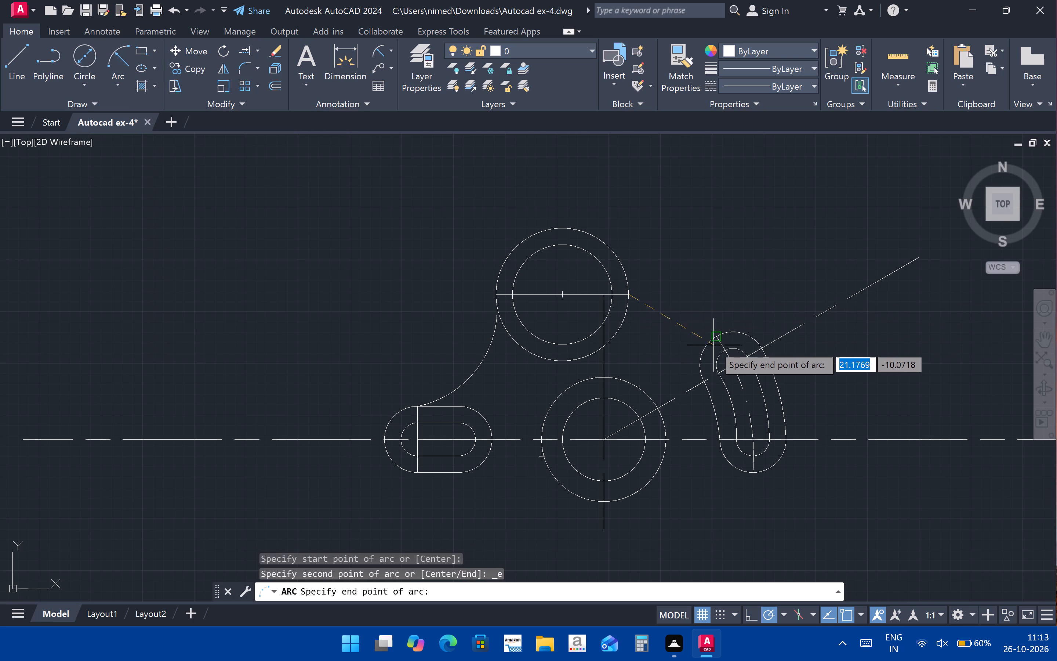
left_click(719, 339)
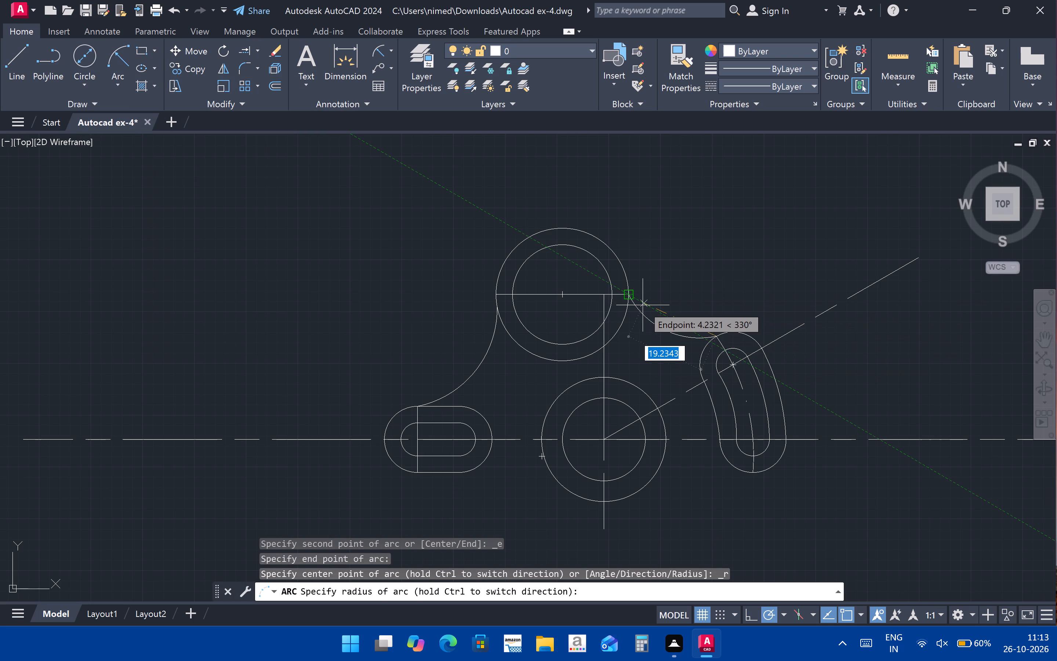
type("30")
key("Return")
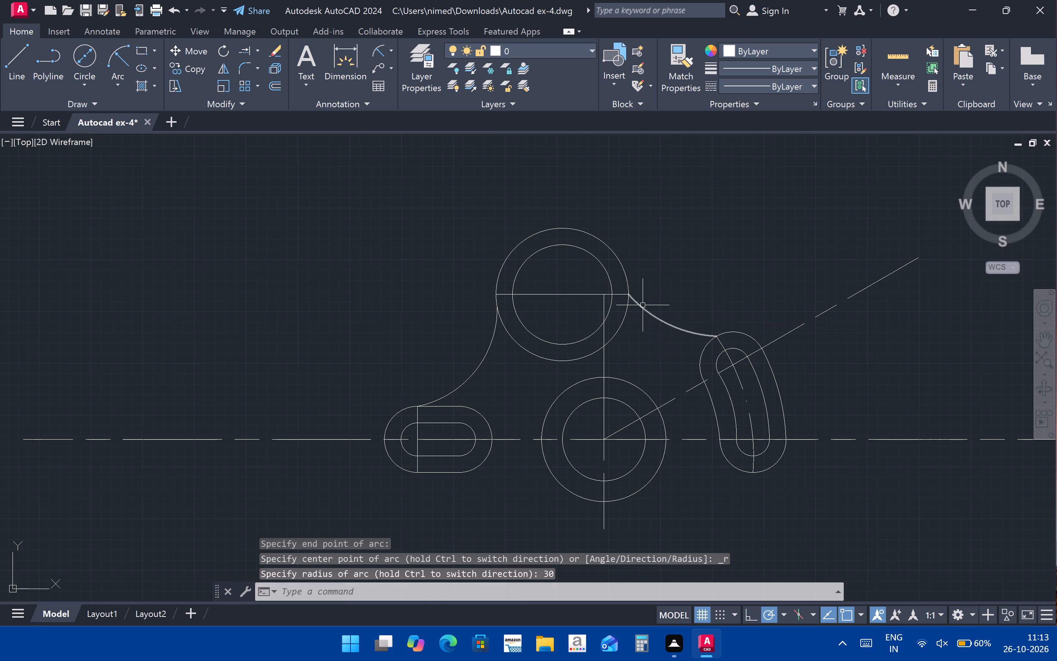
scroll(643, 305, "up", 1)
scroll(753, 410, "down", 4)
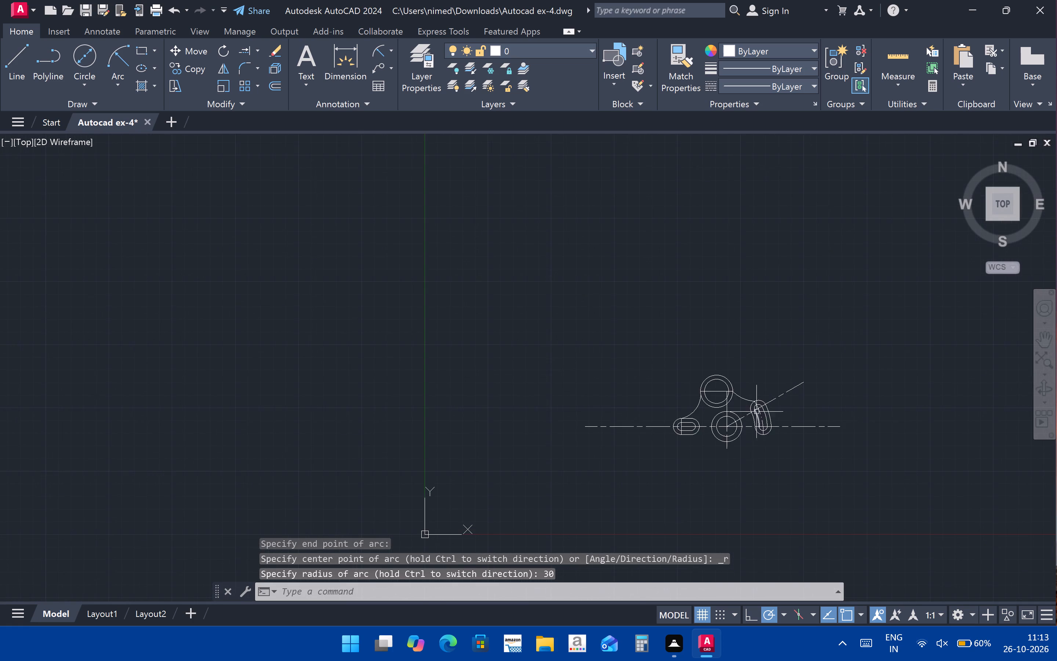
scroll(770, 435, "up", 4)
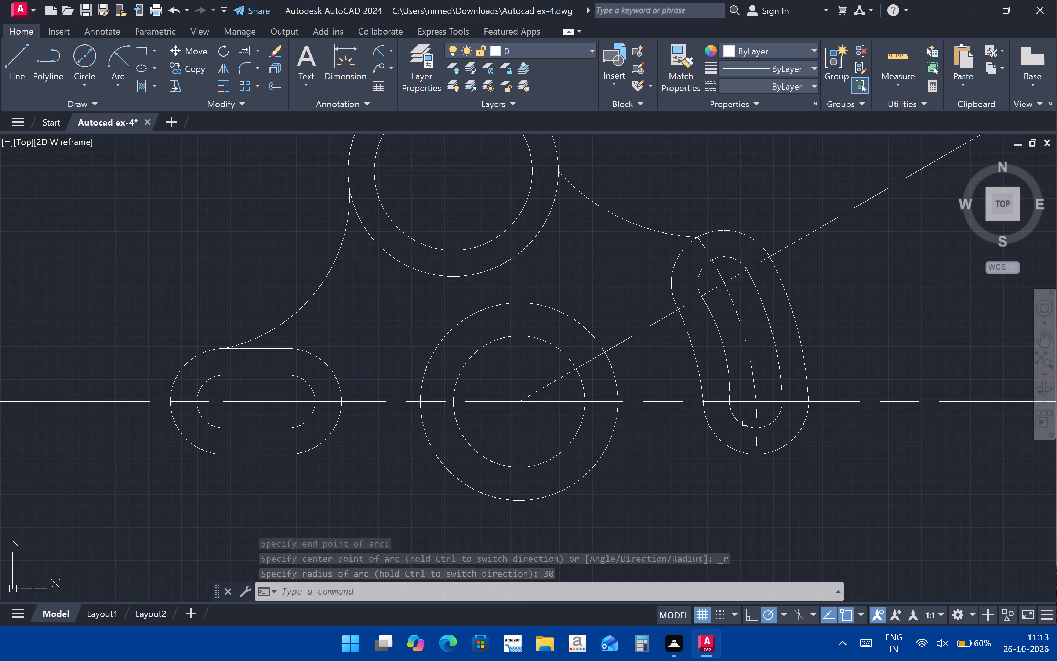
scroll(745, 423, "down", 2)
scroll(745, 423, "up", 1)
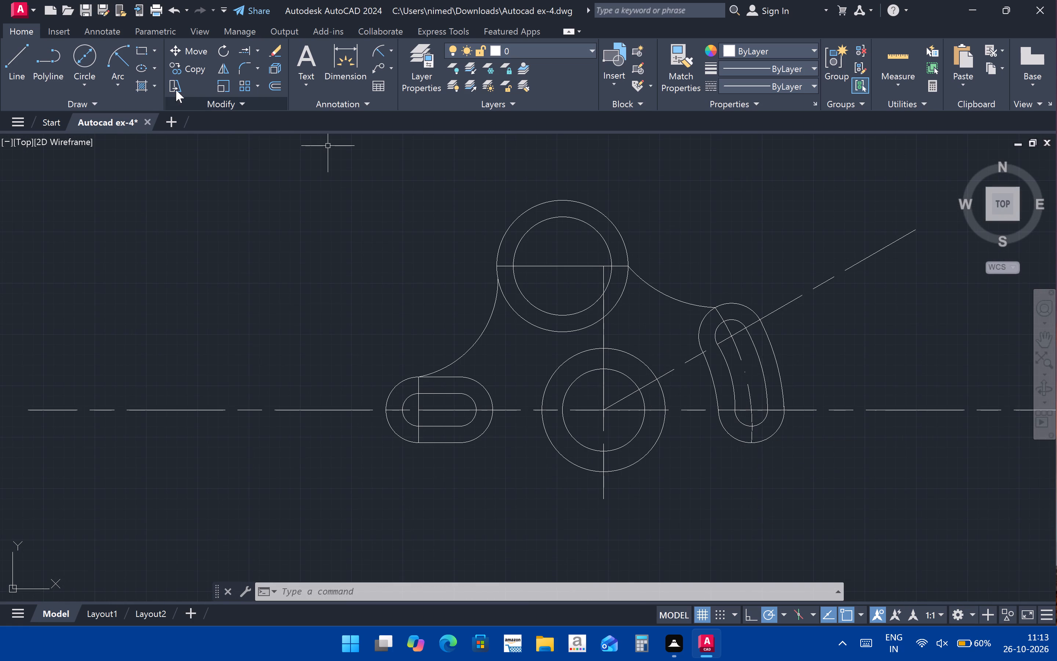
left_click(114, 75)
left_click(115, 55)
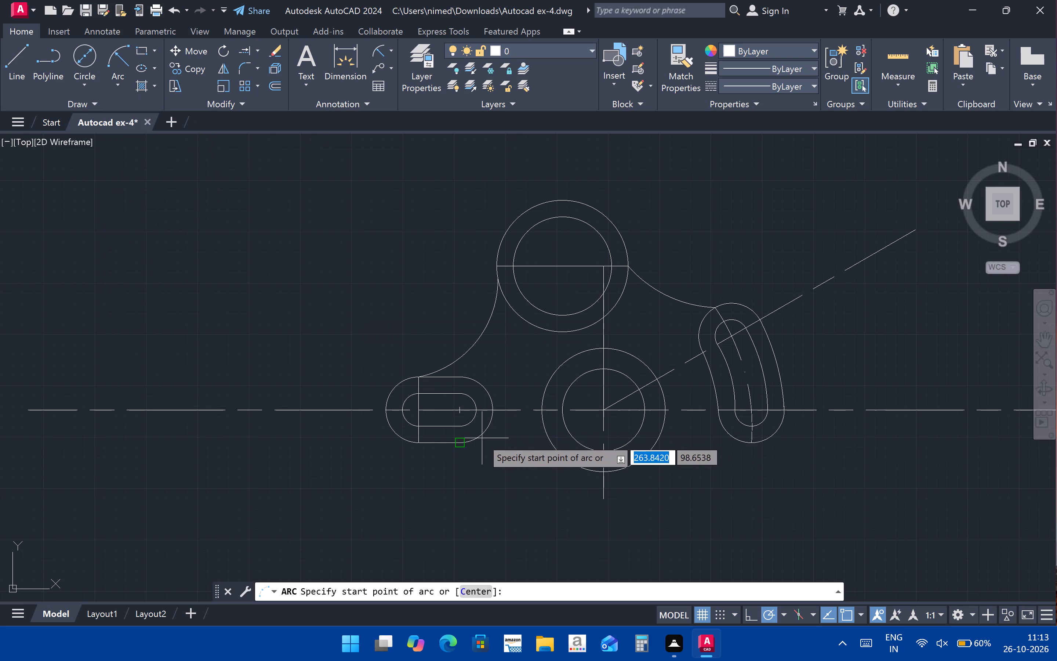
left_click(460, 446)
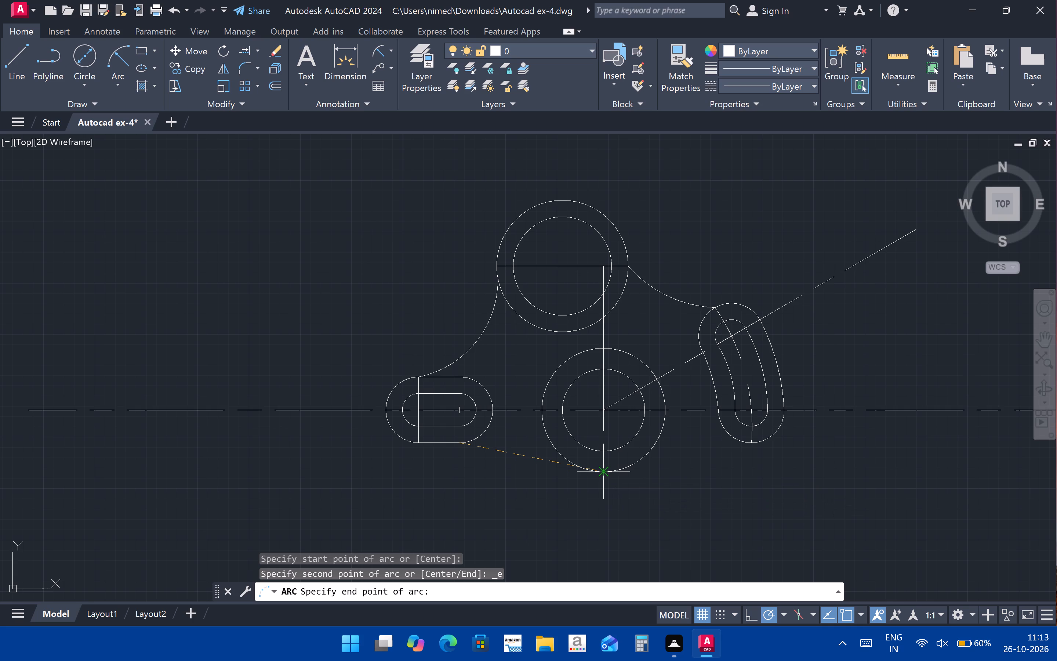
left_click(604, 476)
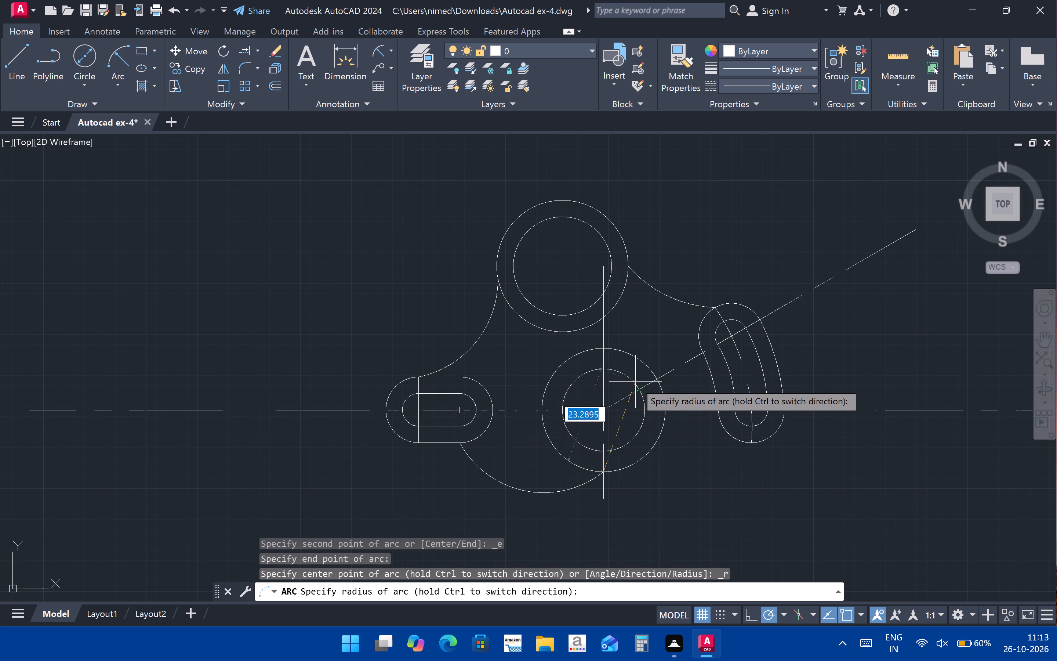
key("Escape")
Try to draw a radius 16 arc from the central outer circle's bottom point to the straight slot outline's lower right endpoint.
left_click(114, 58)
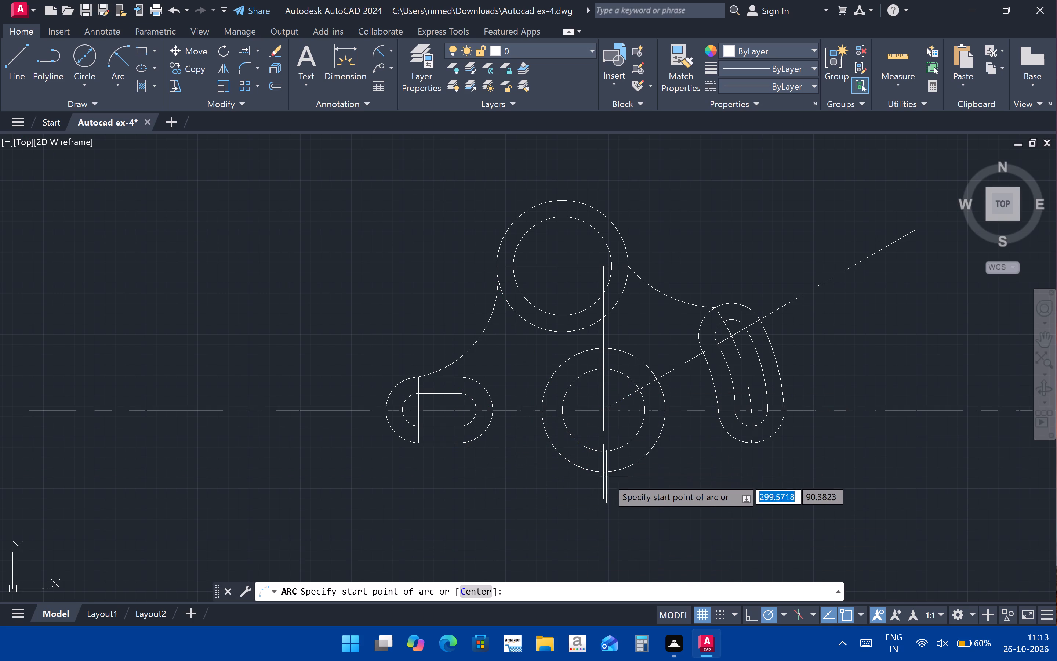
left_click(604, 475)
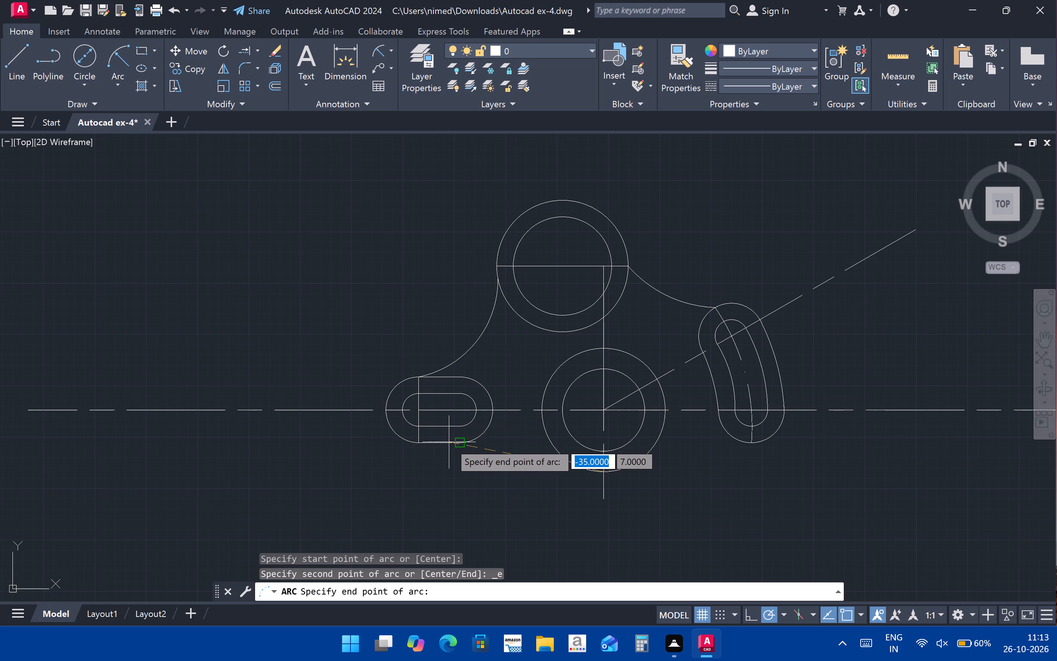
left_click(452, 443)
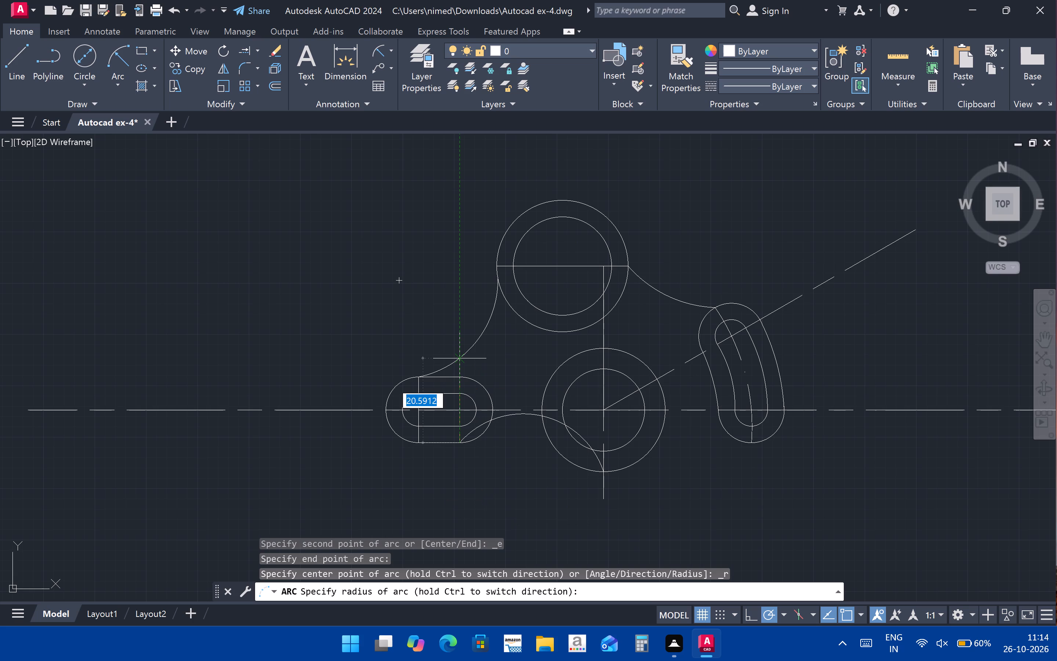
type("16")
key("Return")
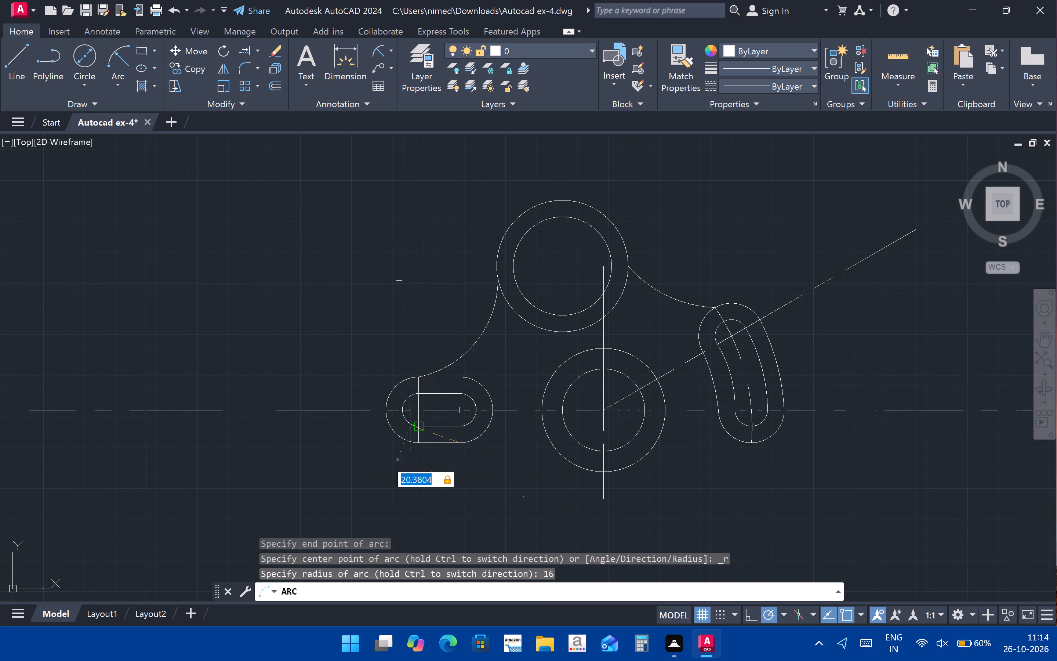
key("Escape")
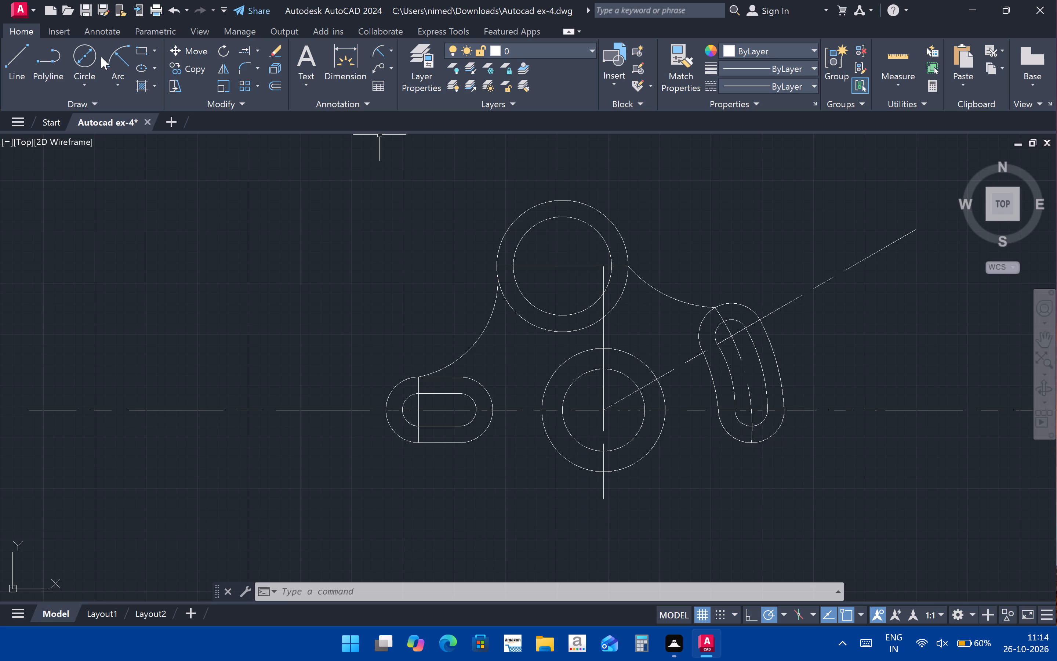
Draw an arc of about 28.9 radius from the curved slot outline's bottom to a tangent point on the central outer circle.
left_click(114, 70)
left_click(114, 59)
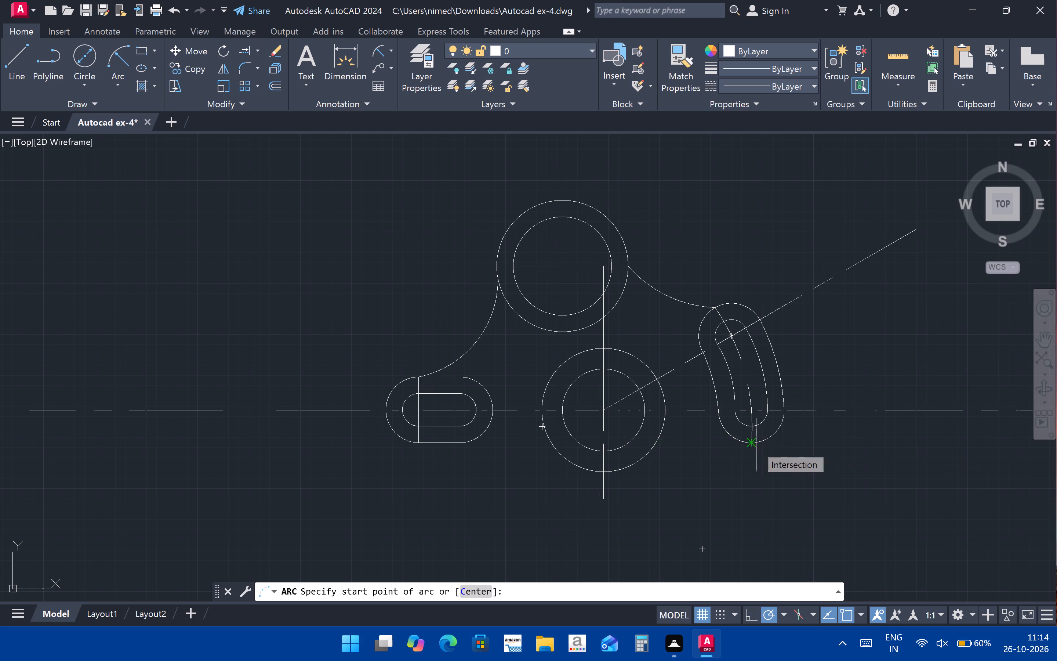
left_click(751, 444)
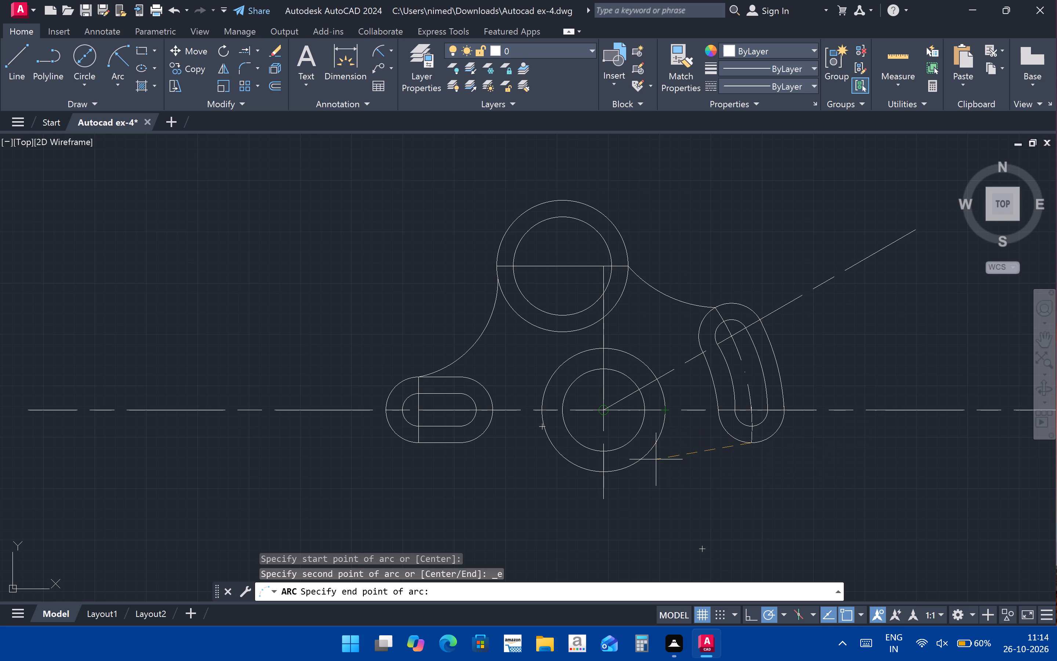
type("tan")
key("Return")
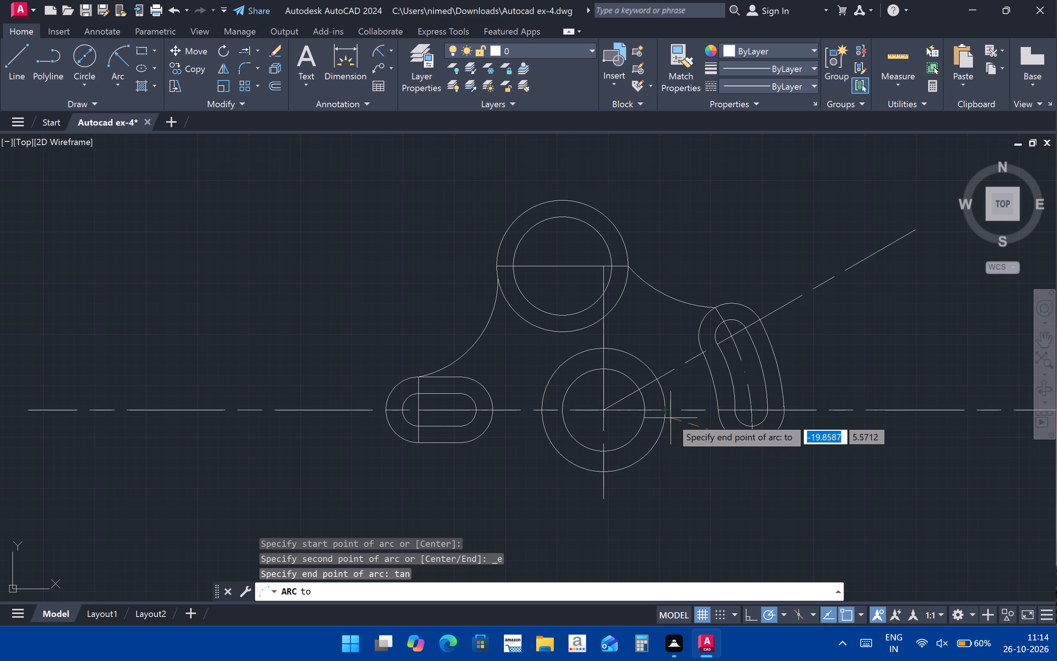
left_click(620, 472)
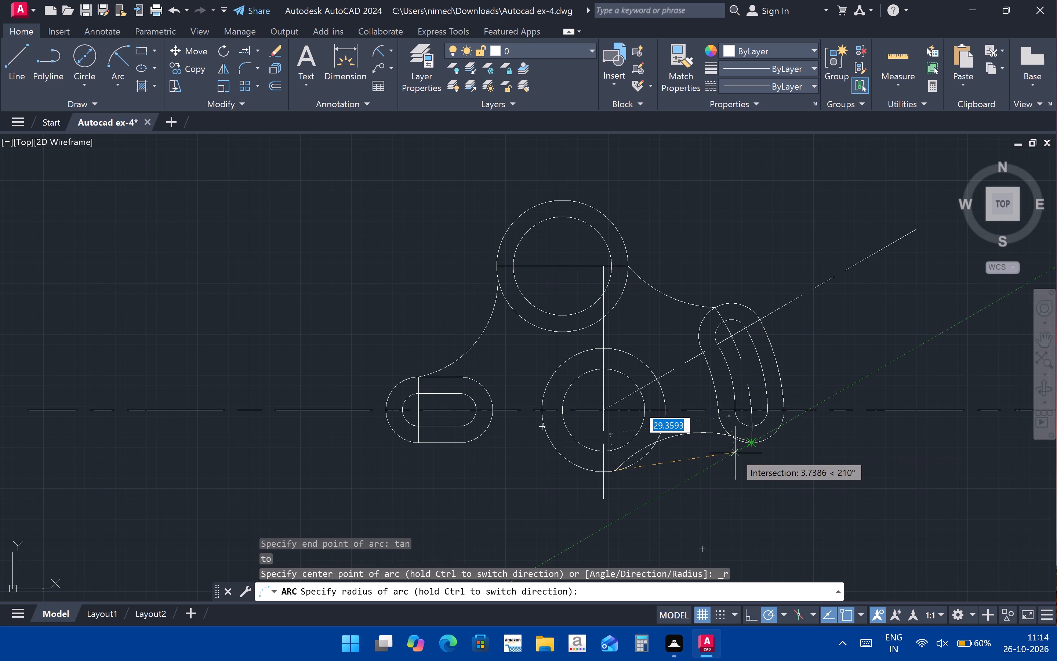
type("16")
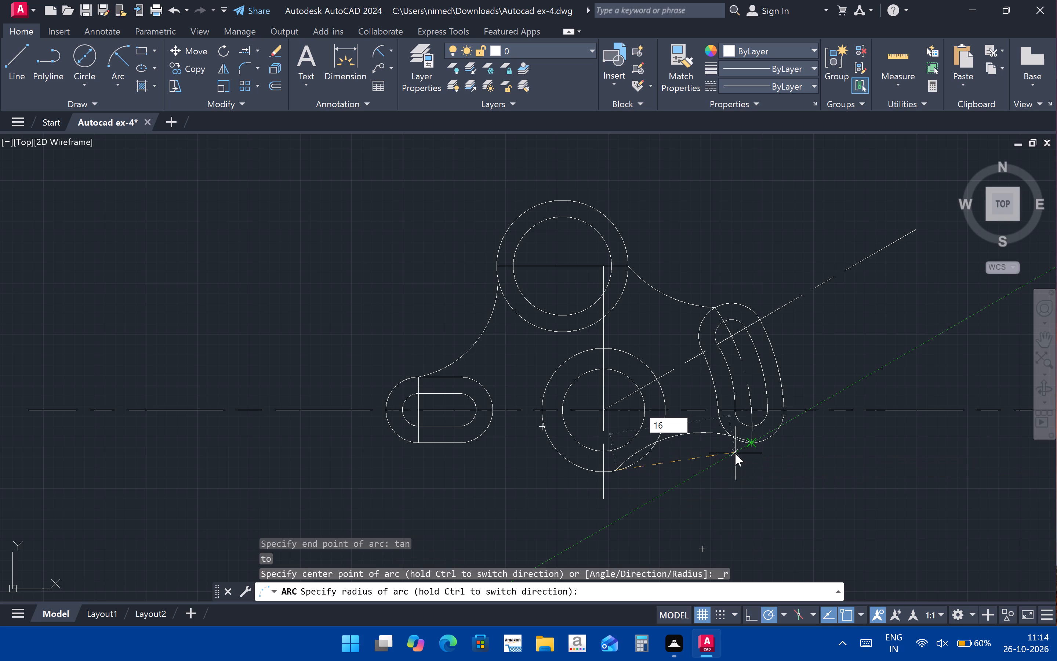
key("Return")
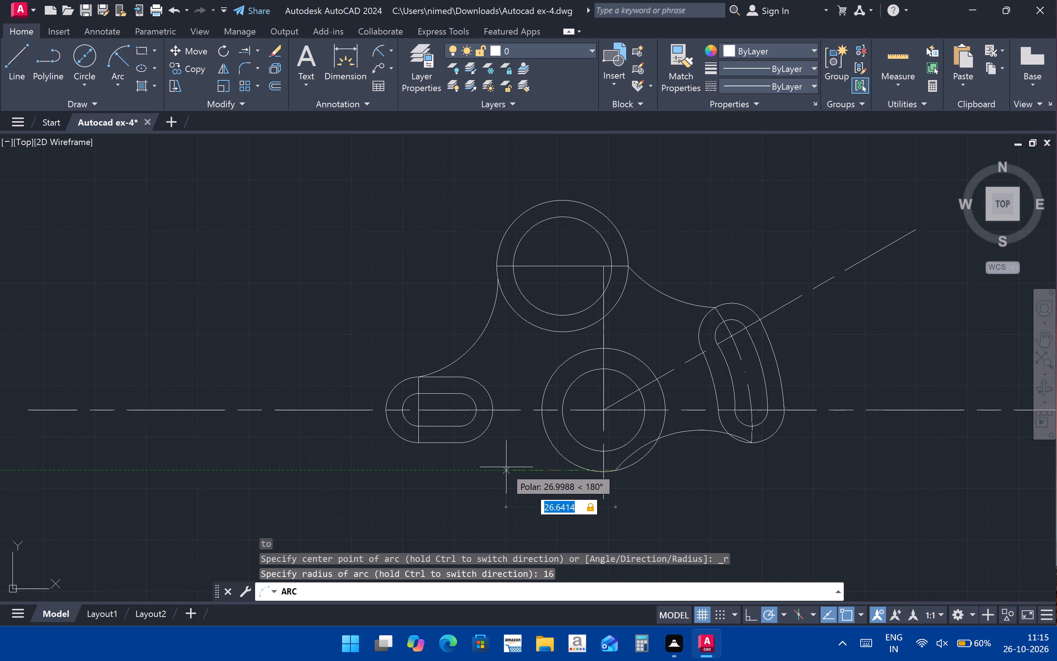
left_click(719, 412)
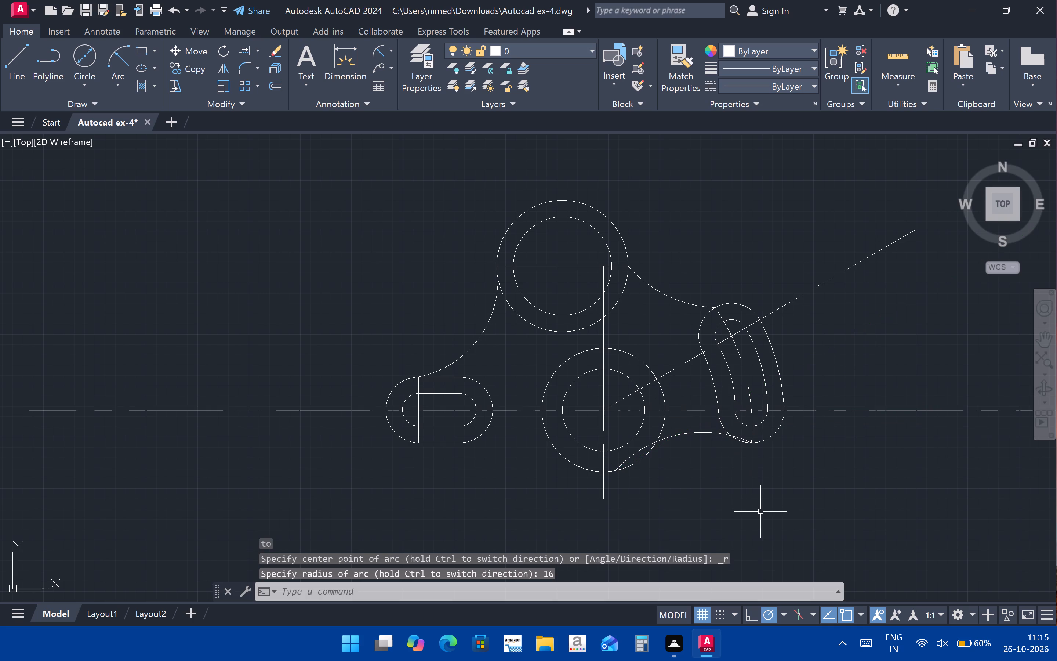
Check the new lower arc's radius using a dimension, without placing it.
left_click(337, 64)
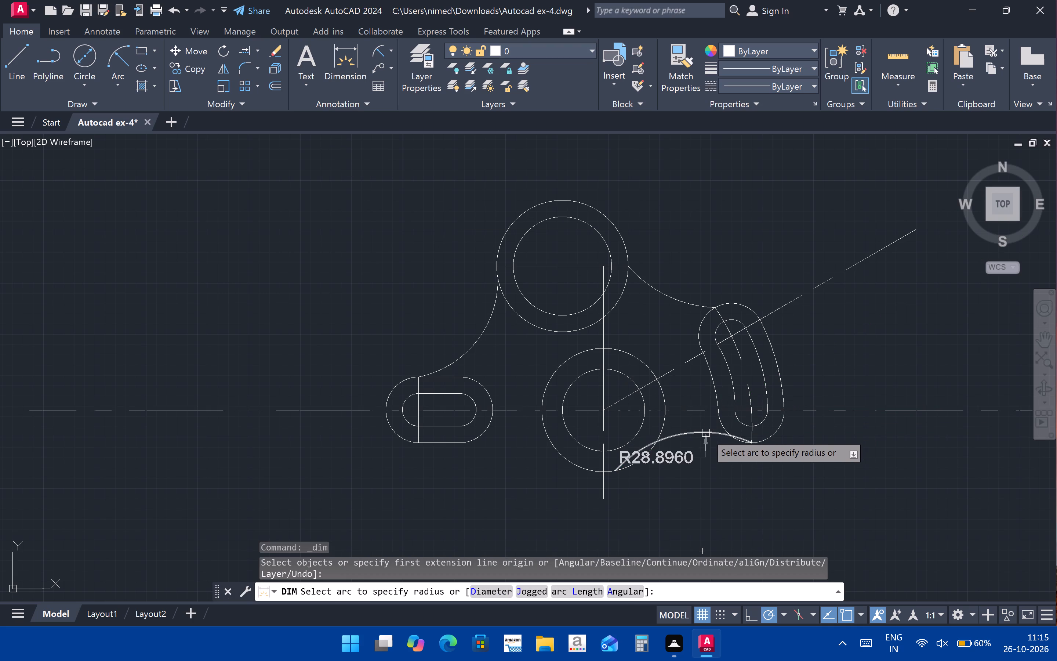
key("Escape")
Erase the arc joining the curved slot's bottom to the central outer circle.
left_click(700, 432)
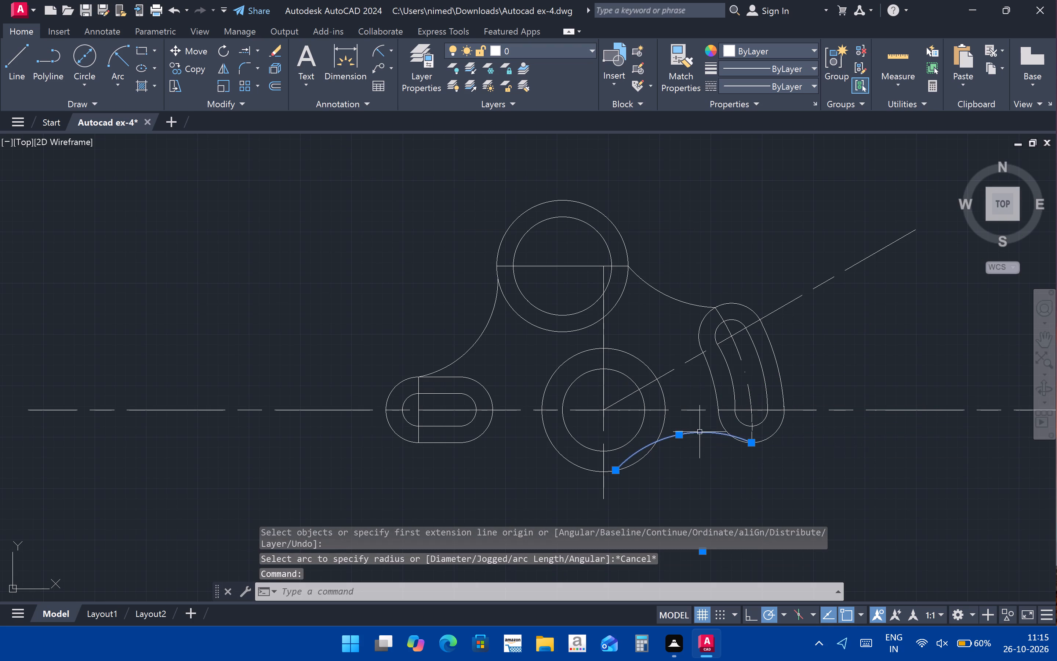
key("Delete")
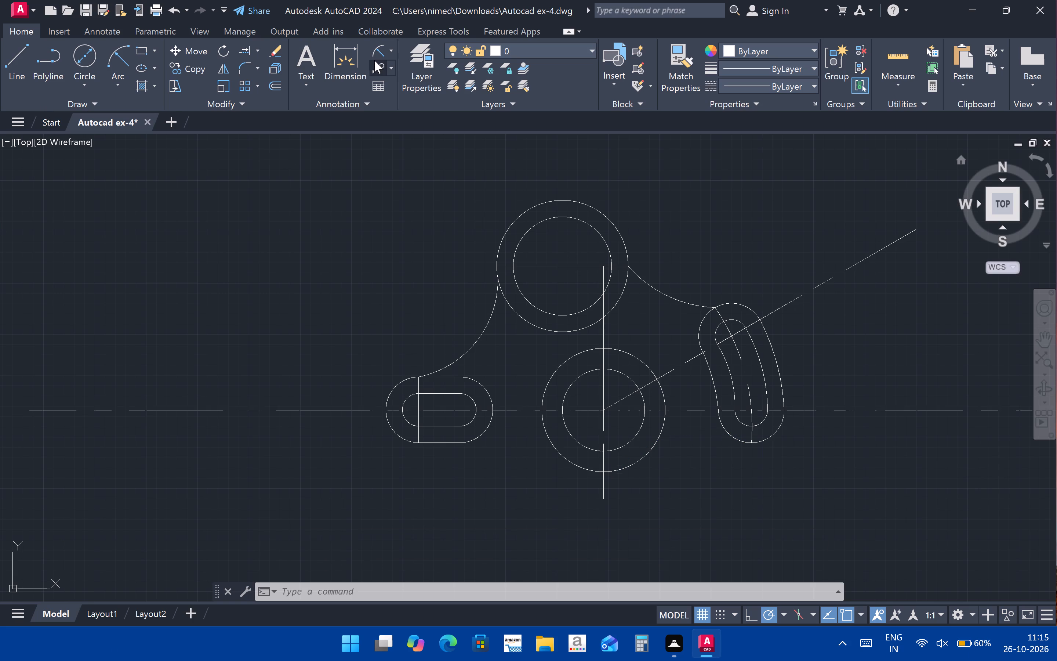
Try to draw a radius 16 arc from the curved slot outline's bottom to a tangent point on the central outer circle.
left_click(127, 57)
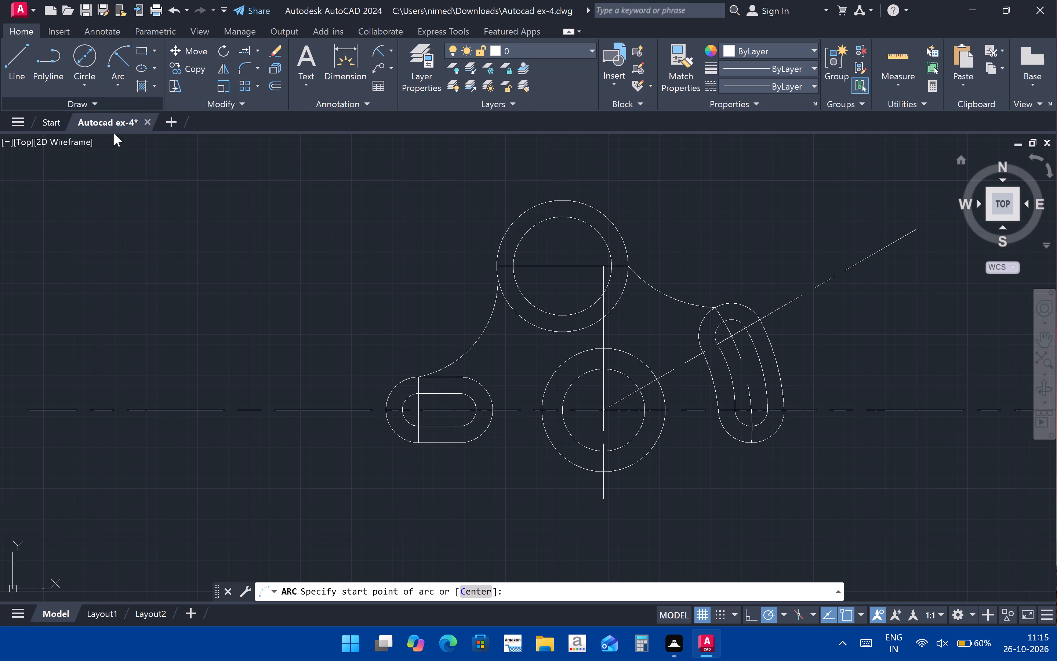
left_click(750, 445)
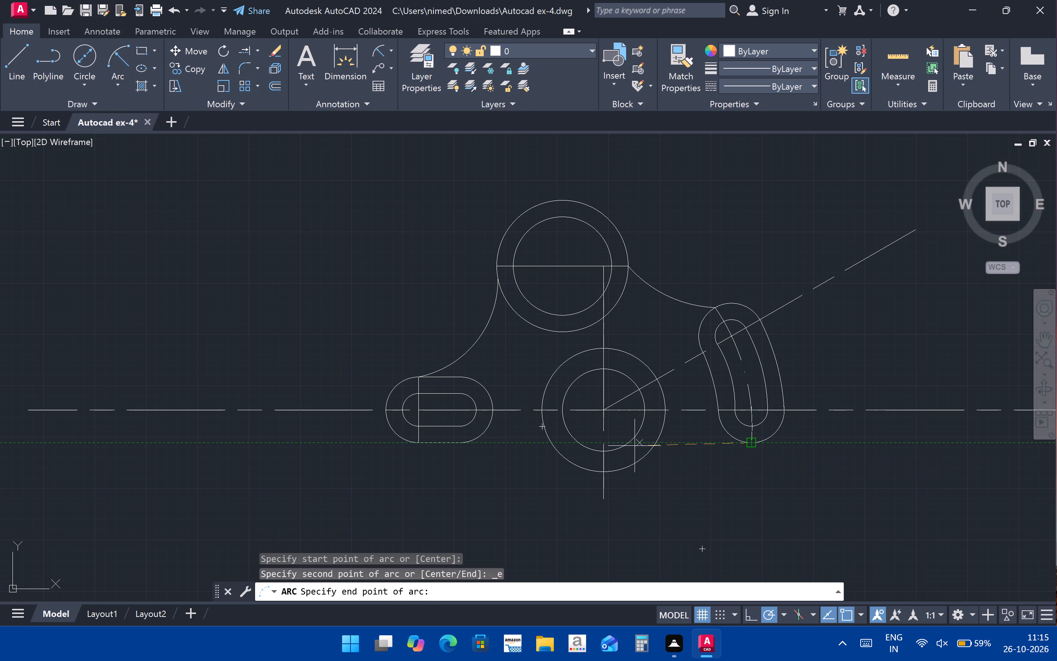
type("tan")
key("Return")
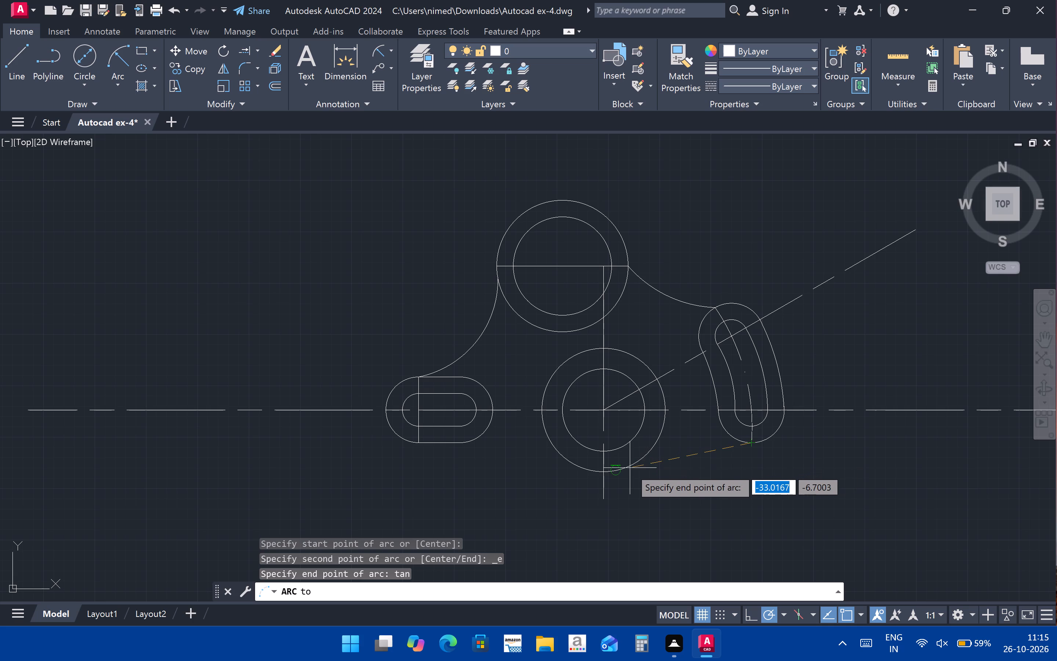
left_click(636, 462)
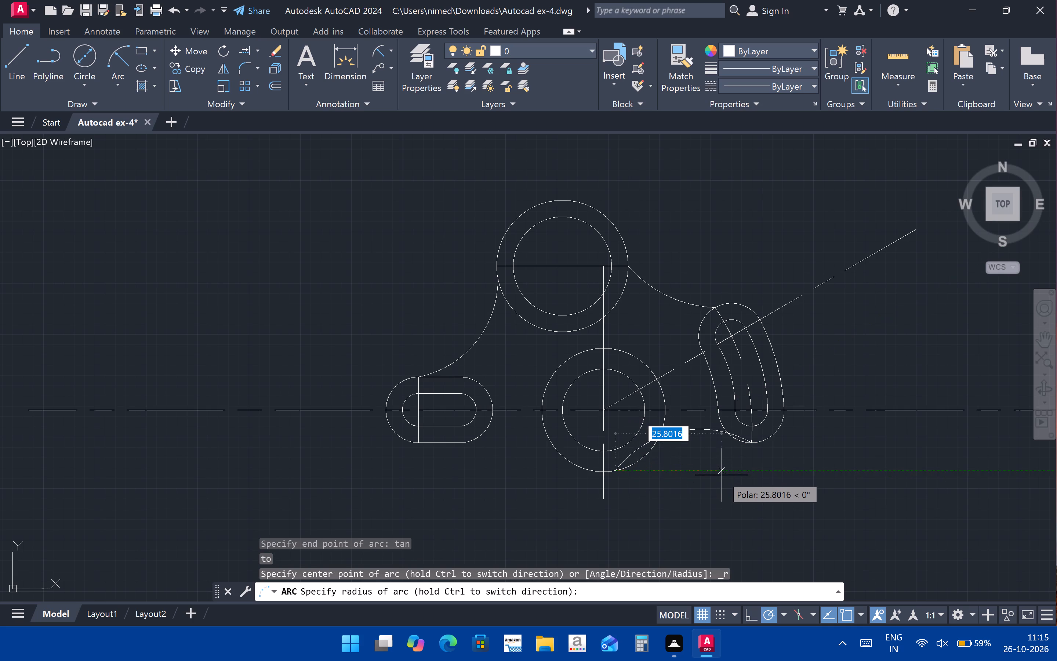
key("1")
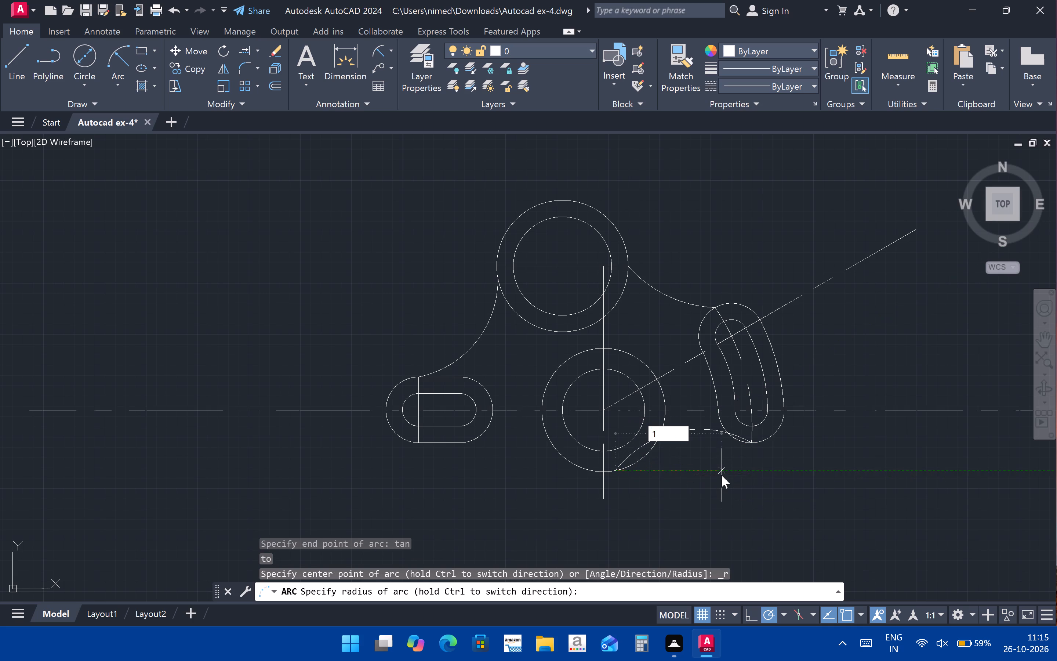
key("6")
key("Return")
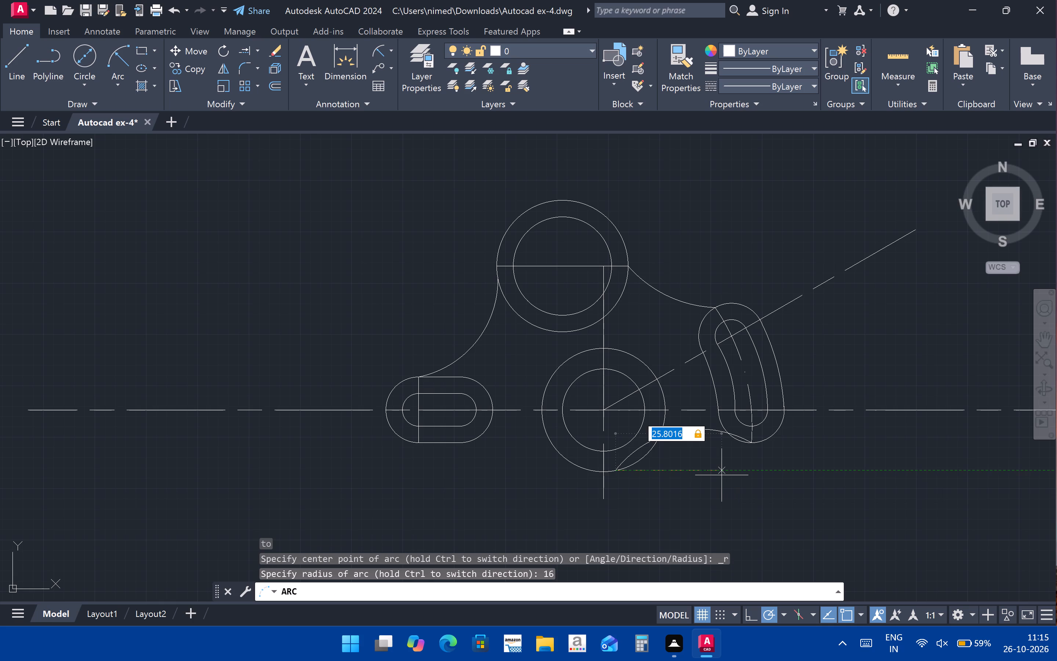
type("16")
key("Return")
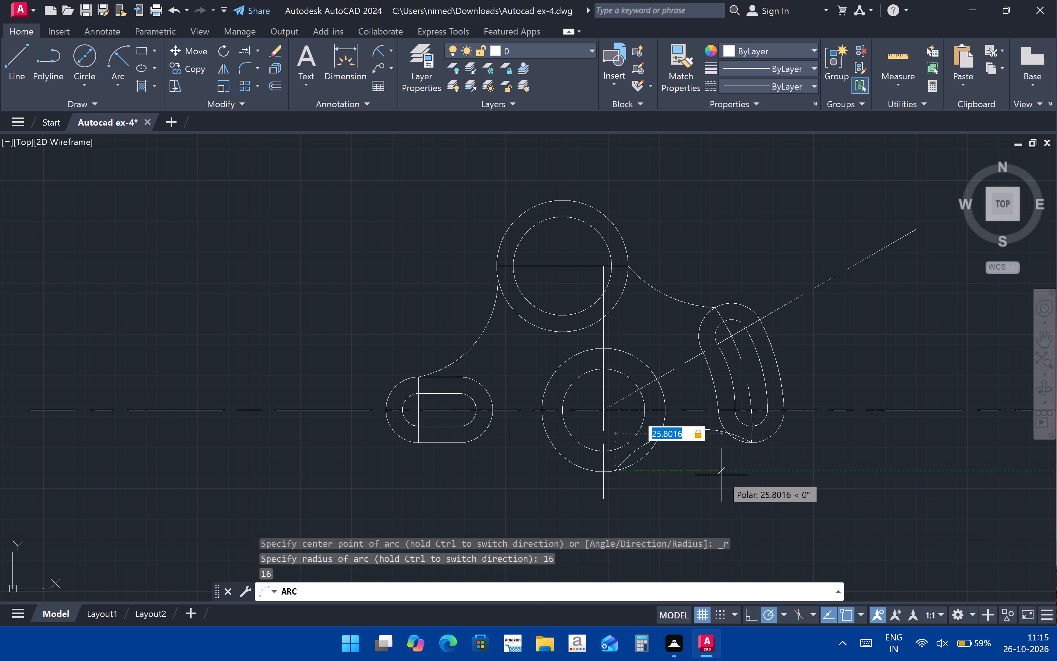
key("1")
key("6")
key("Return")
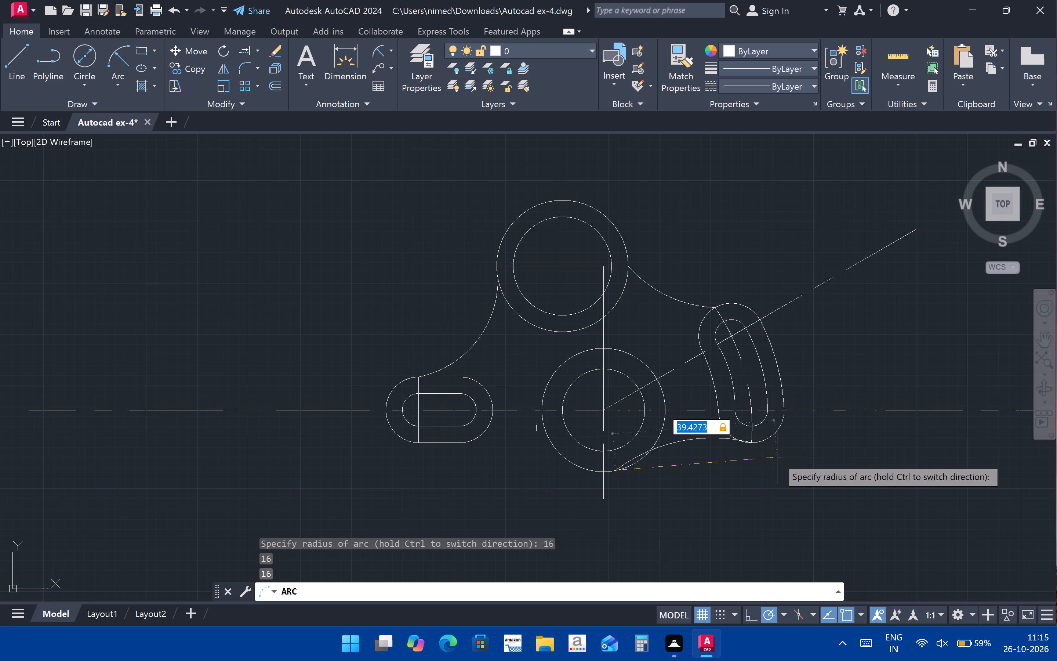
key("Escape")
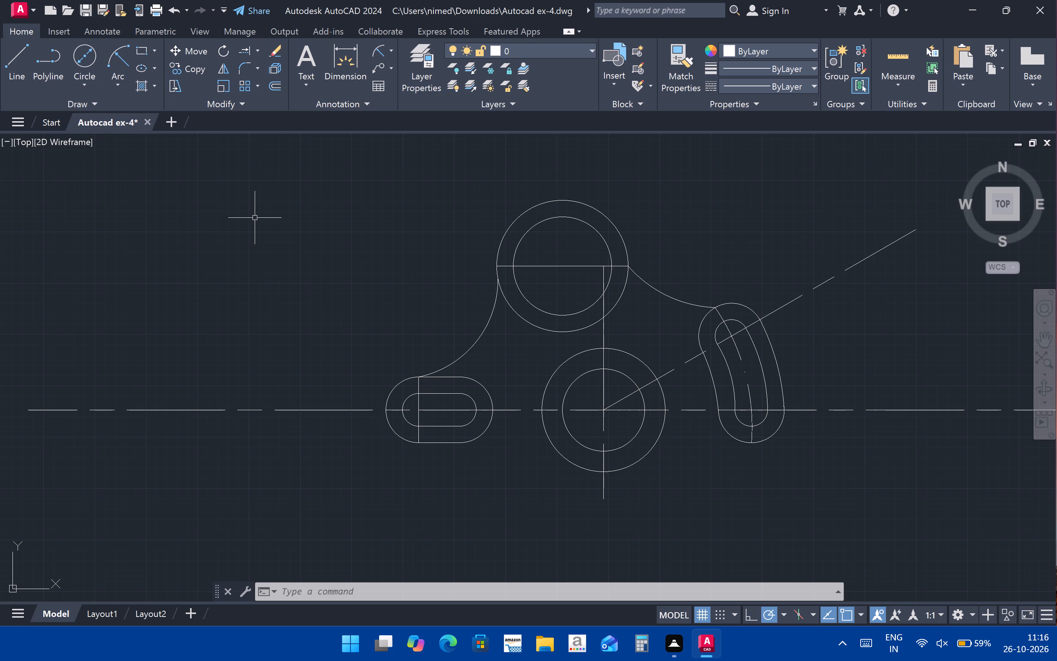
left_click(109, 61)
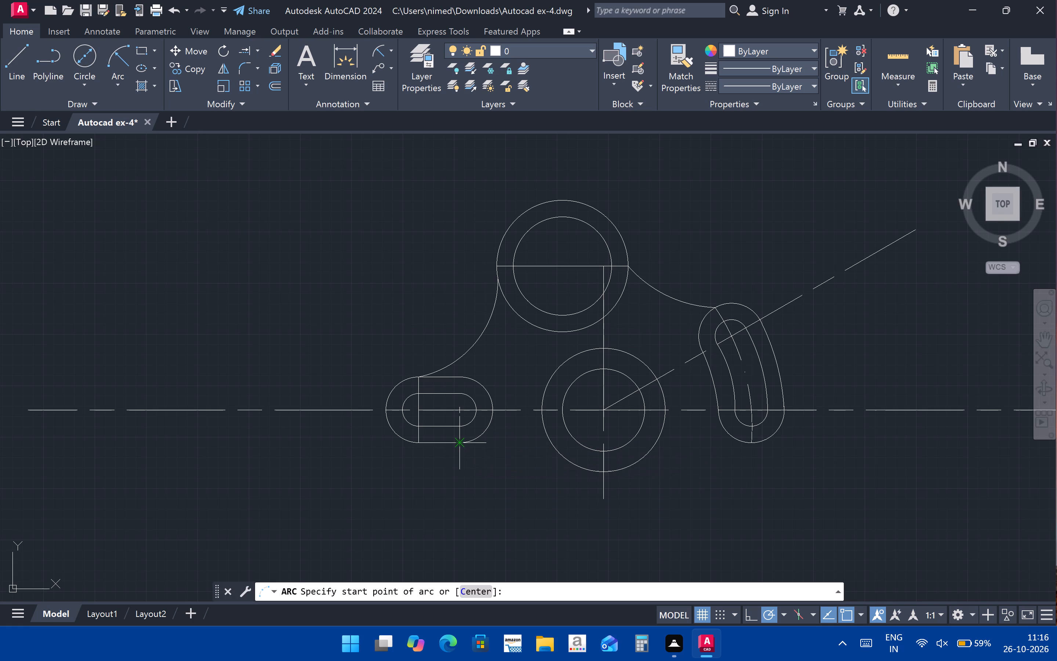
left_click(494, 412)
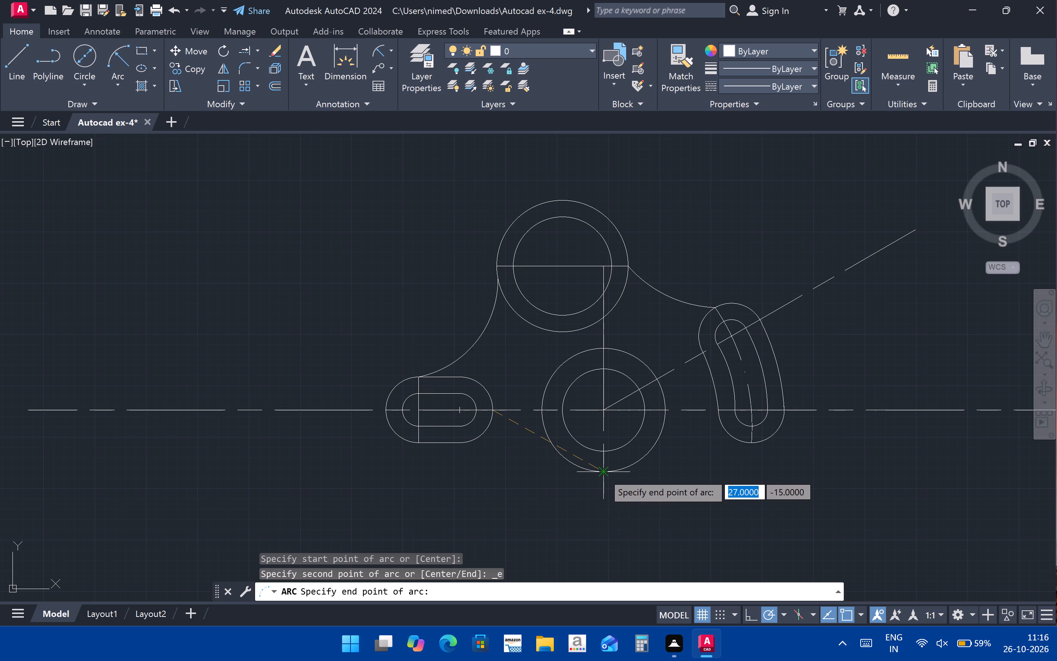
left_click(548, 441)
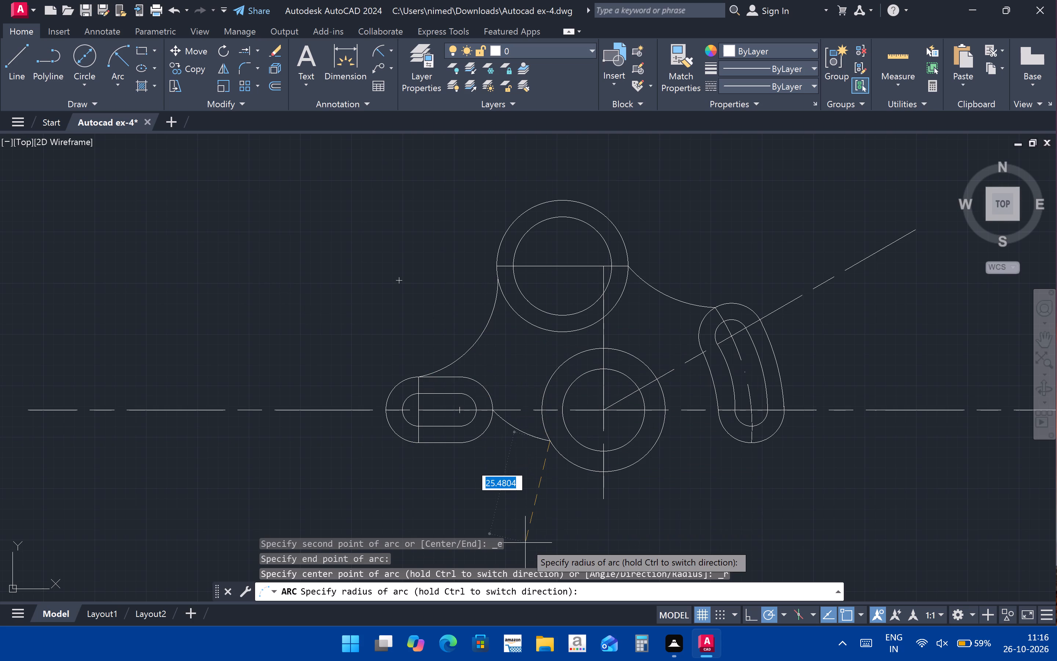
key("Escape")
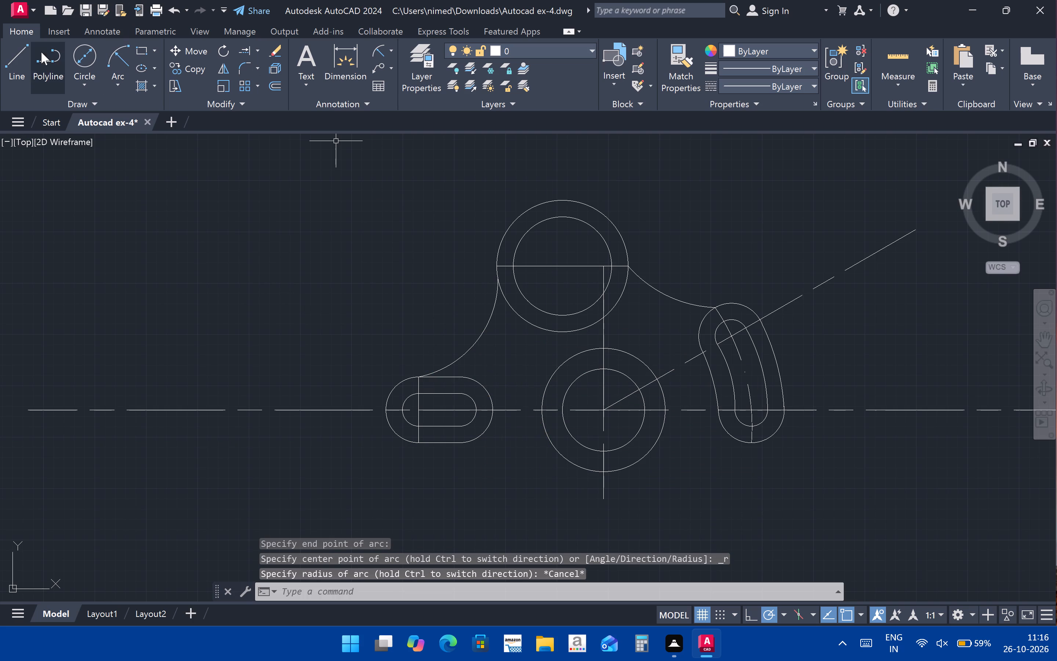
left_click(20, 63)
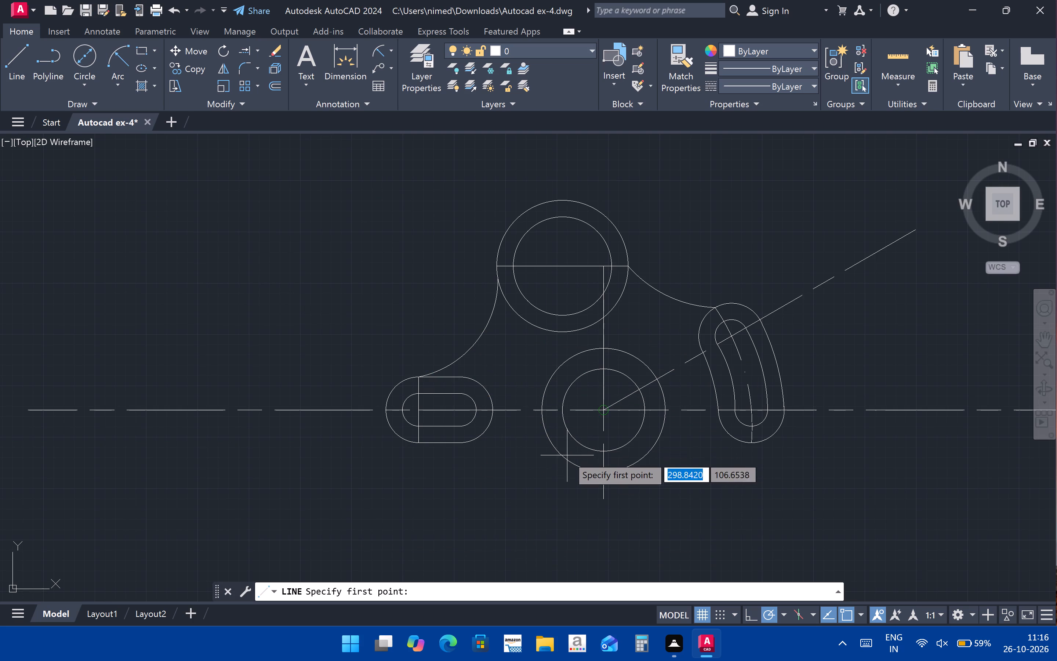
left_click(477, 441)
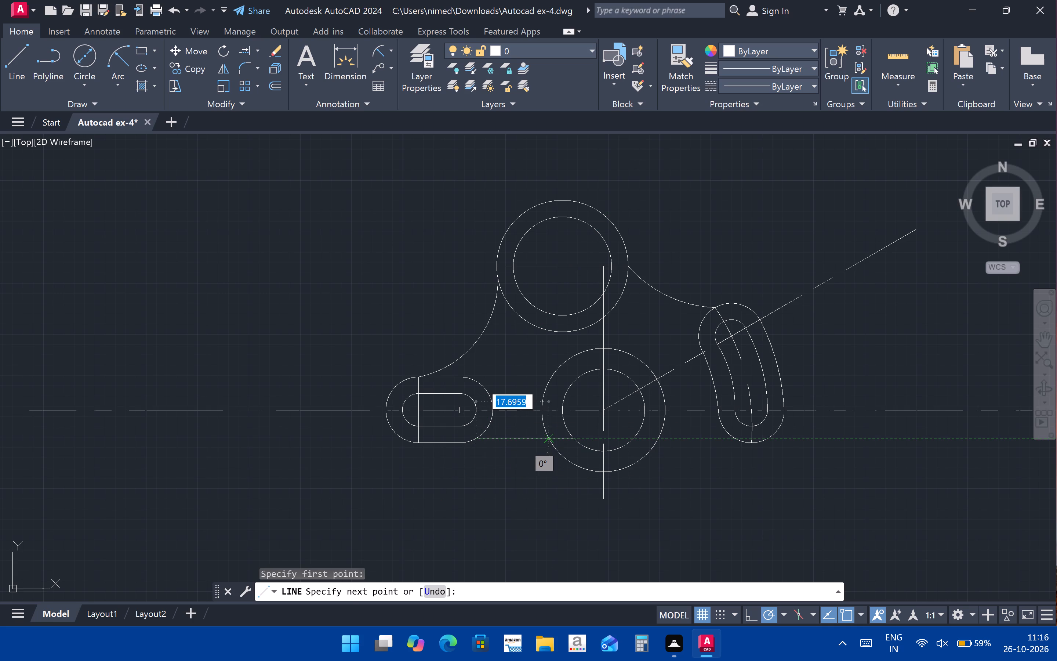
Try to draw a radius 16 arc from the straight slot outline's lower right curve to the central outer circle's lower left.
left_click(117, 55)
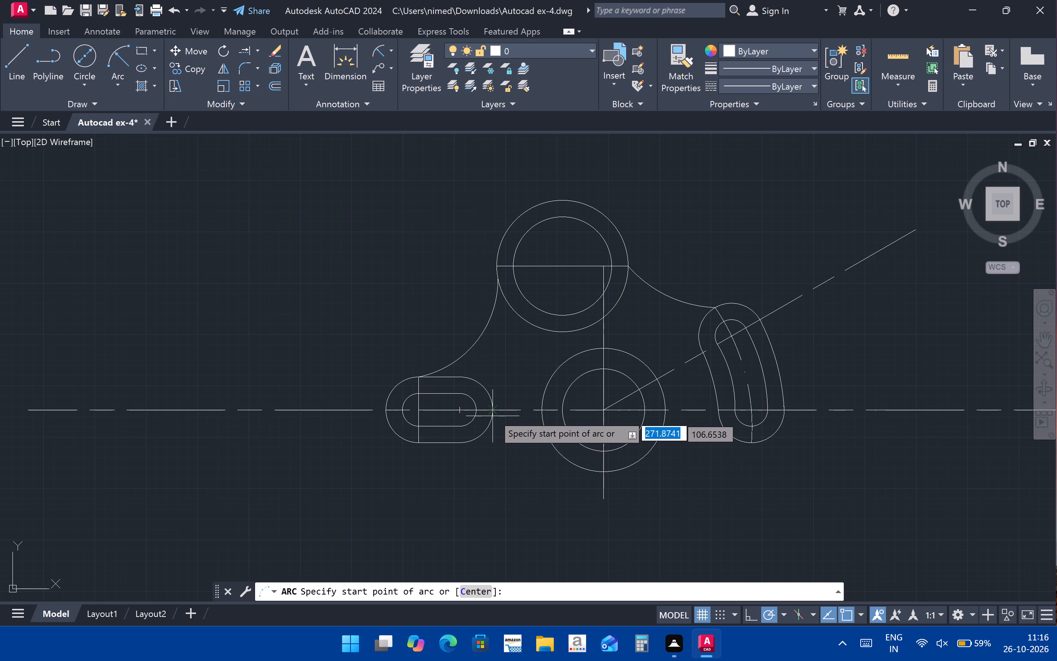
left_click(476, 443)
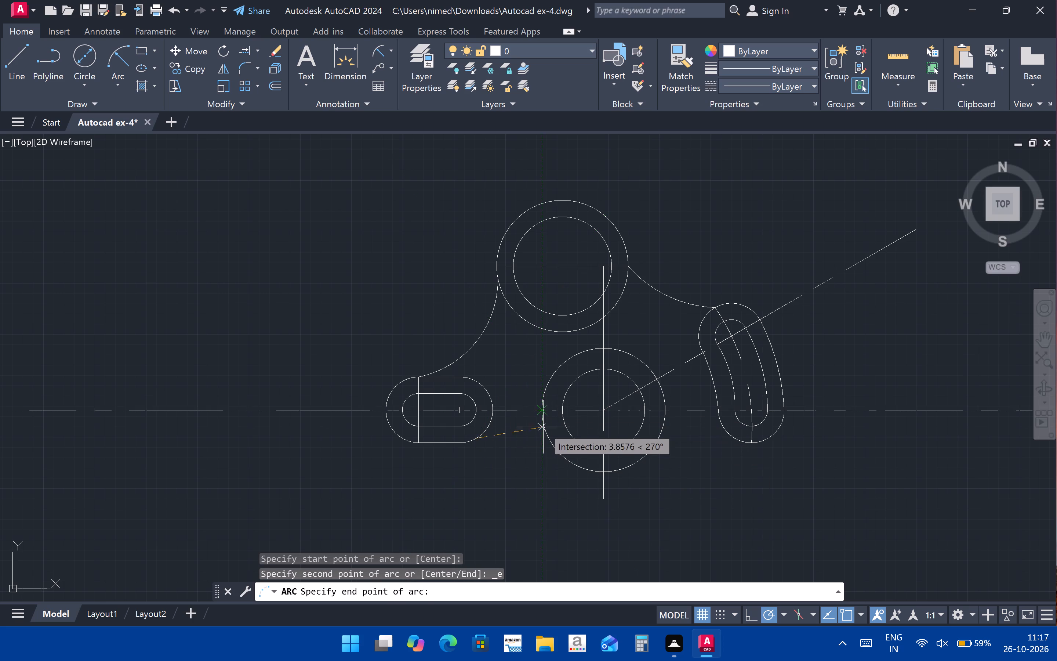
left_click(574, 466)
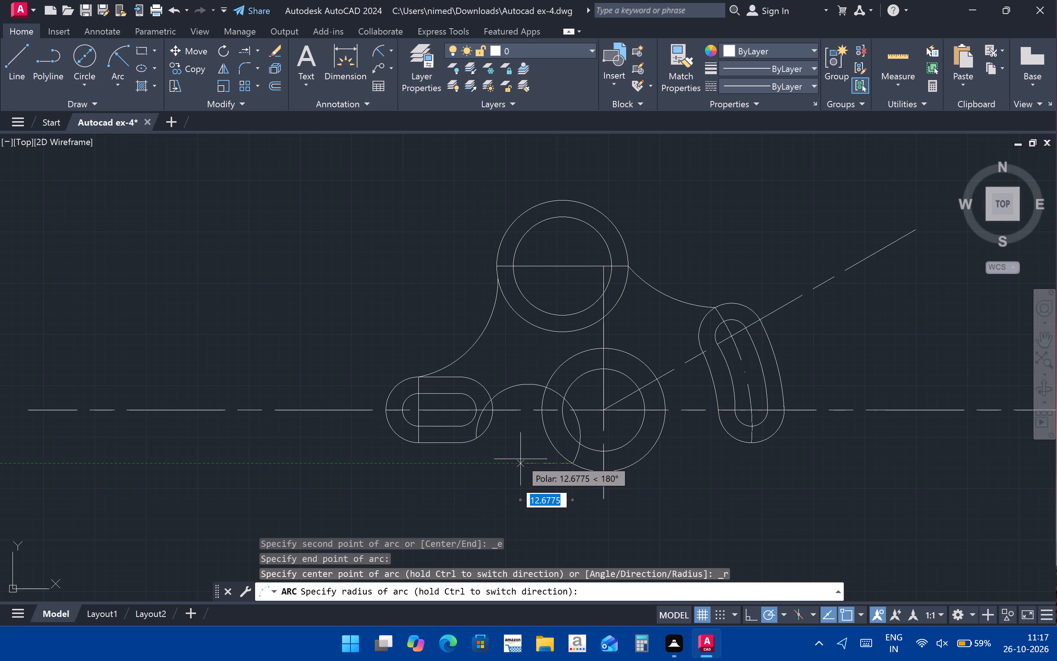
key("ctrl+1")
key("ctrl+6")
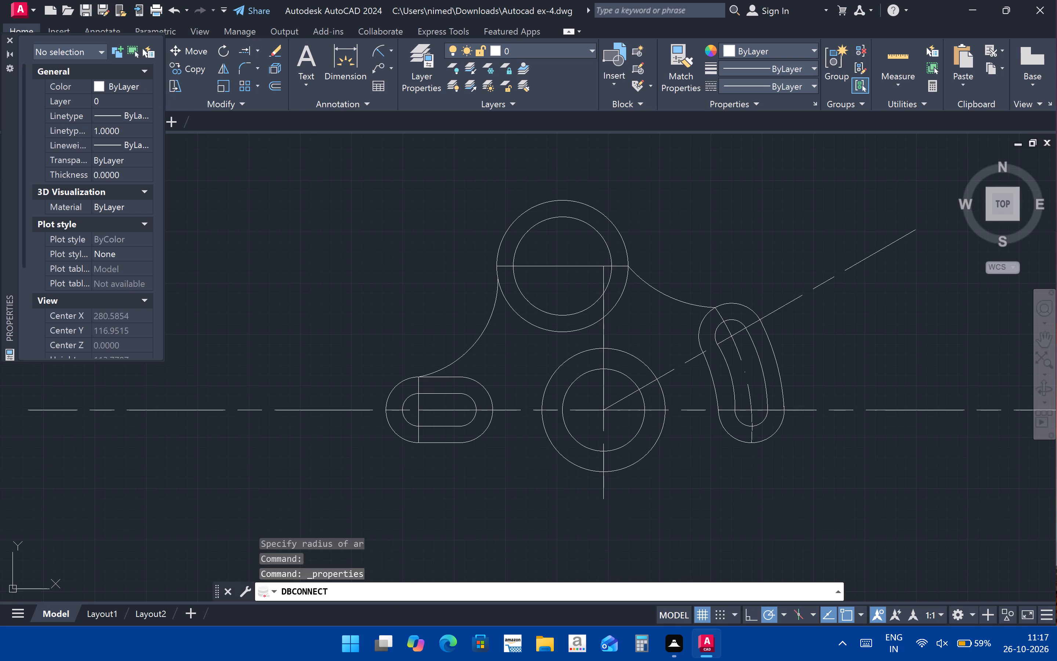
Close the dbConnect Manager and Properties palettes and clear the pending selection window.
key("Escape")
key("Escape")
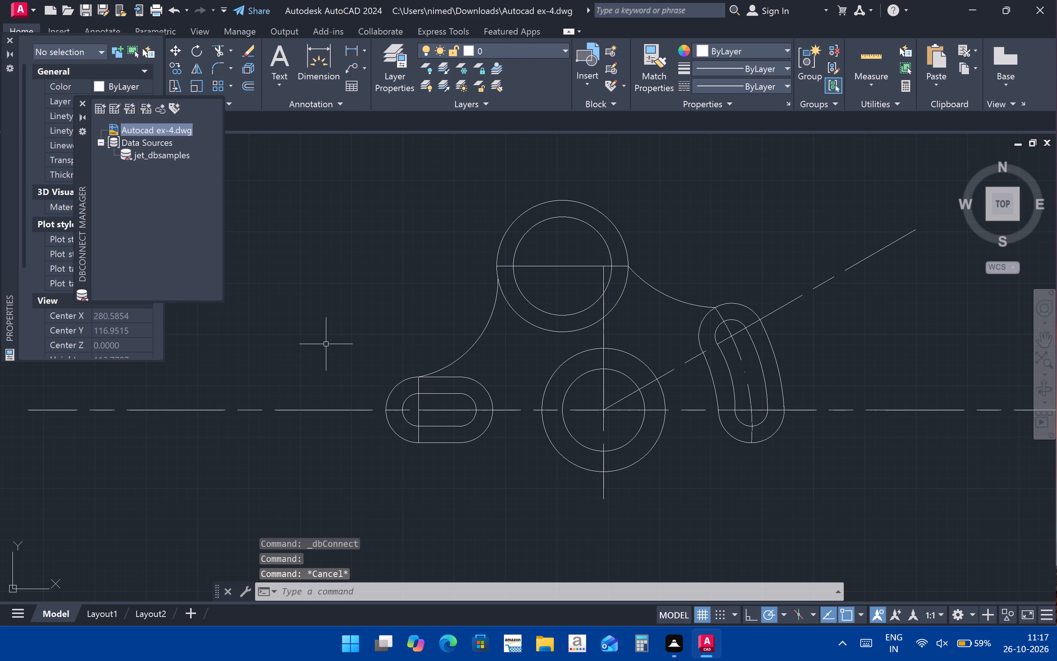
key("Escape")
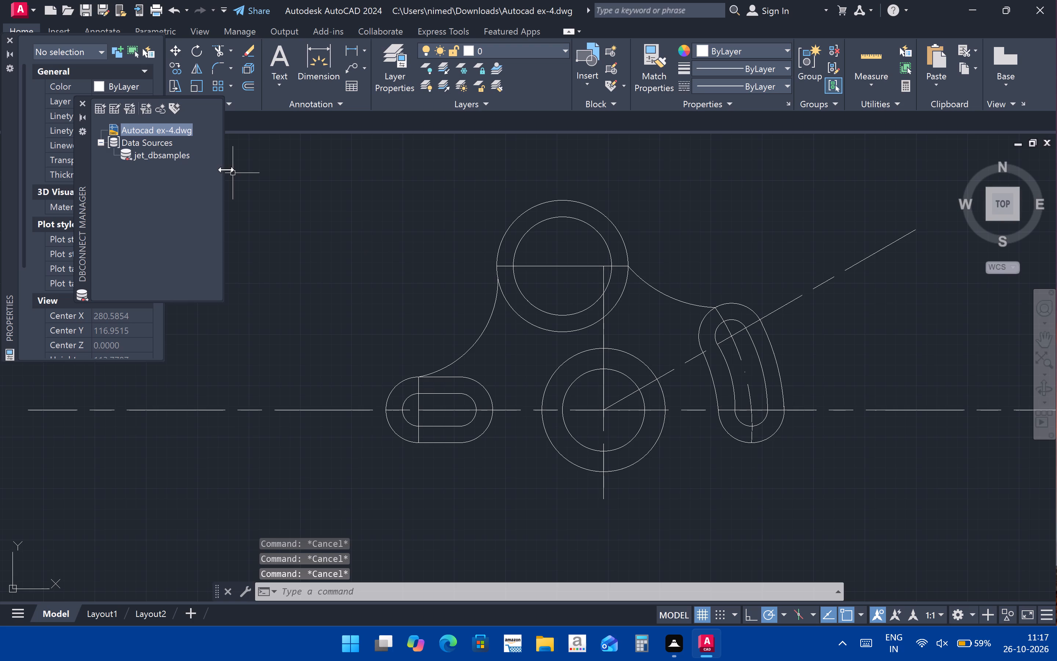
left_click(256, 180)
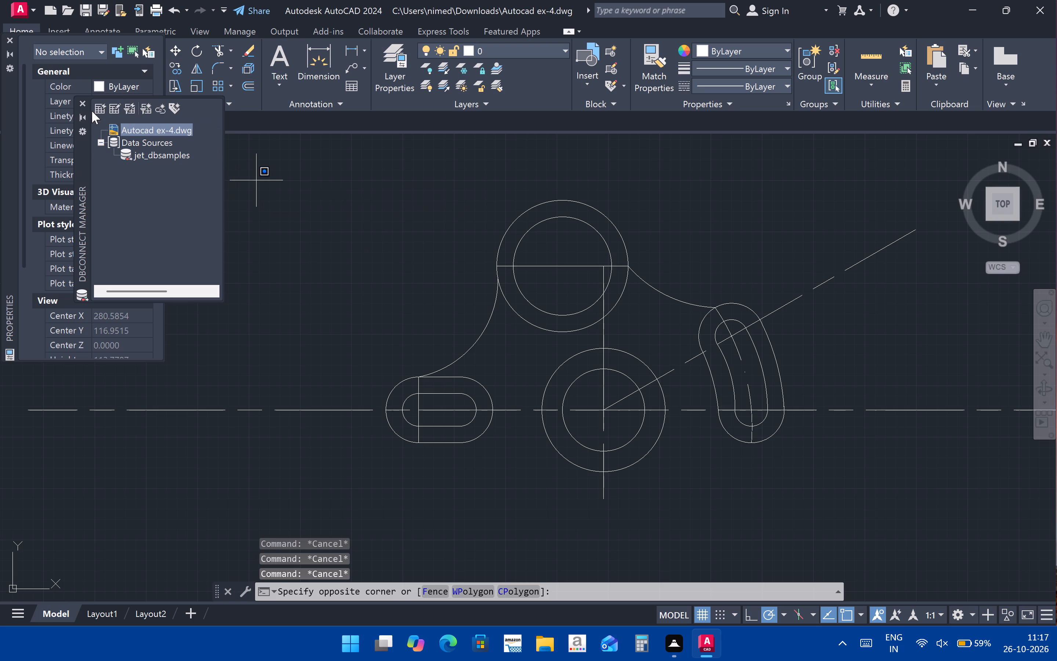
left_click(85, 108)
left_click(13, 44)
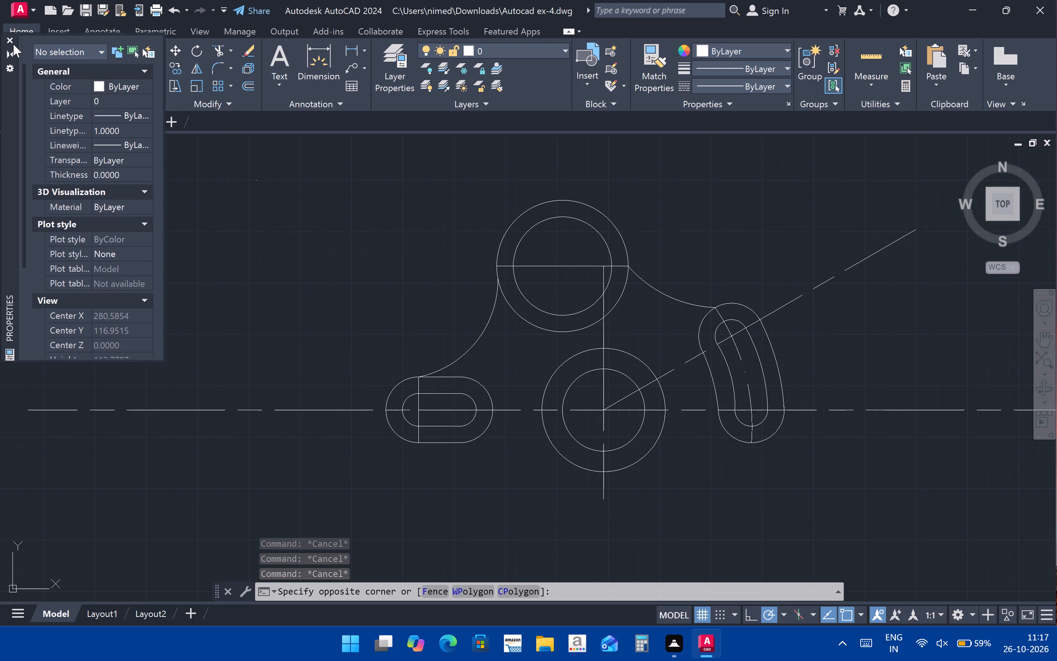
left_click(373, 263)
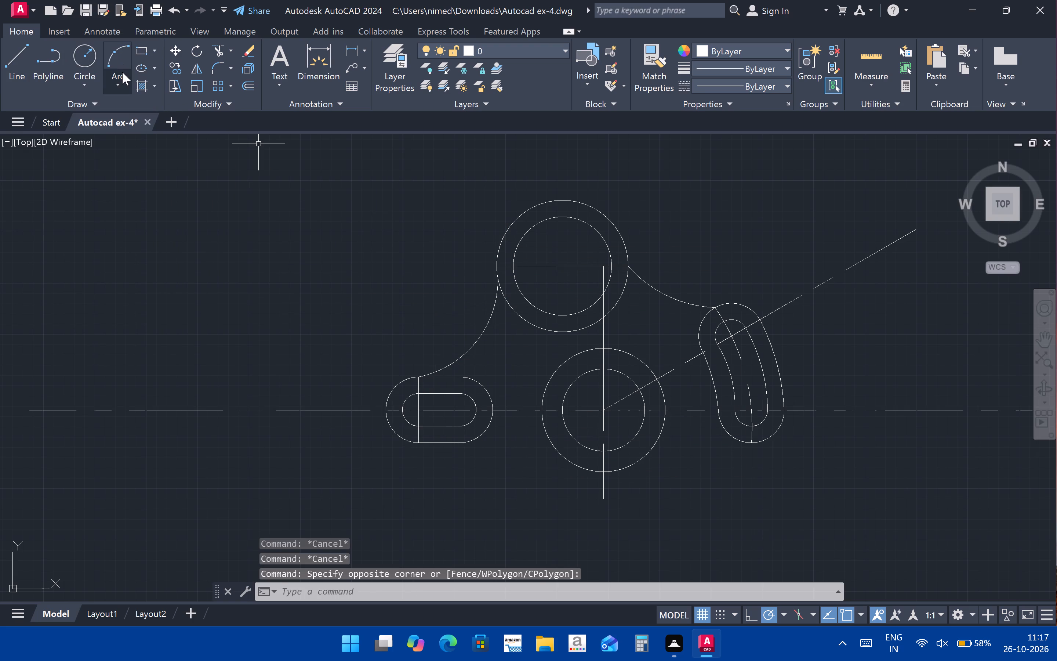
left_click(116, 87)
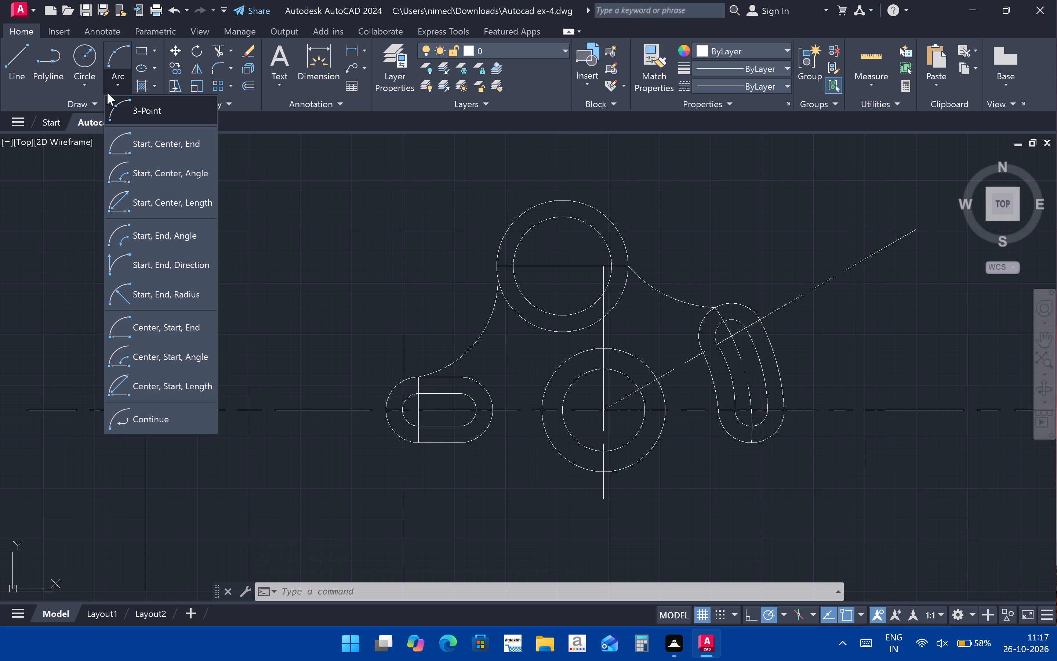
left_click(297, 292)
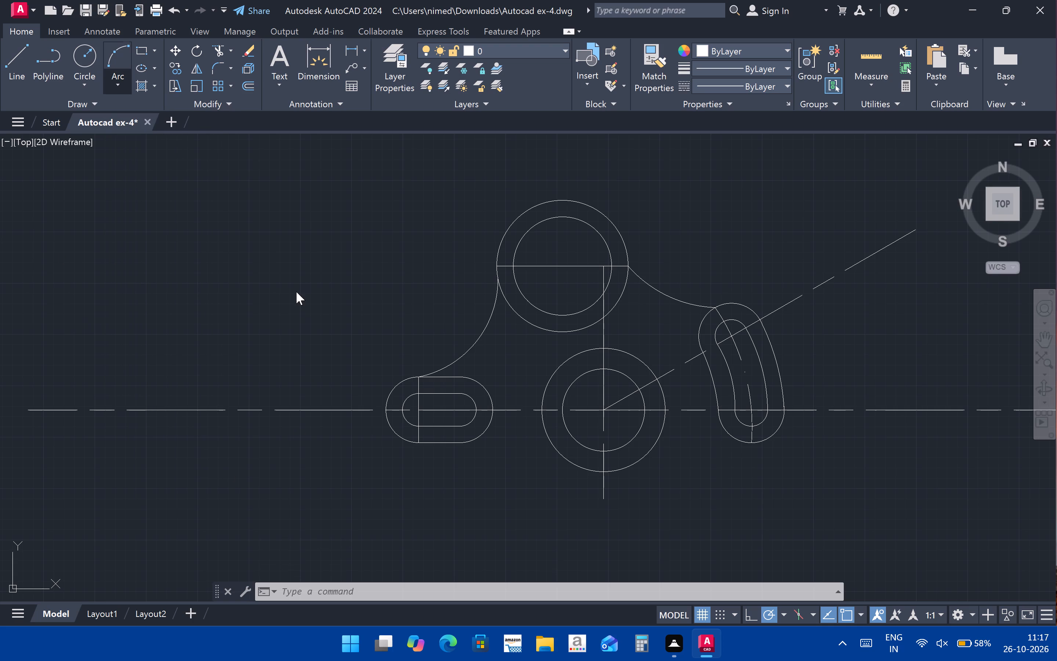
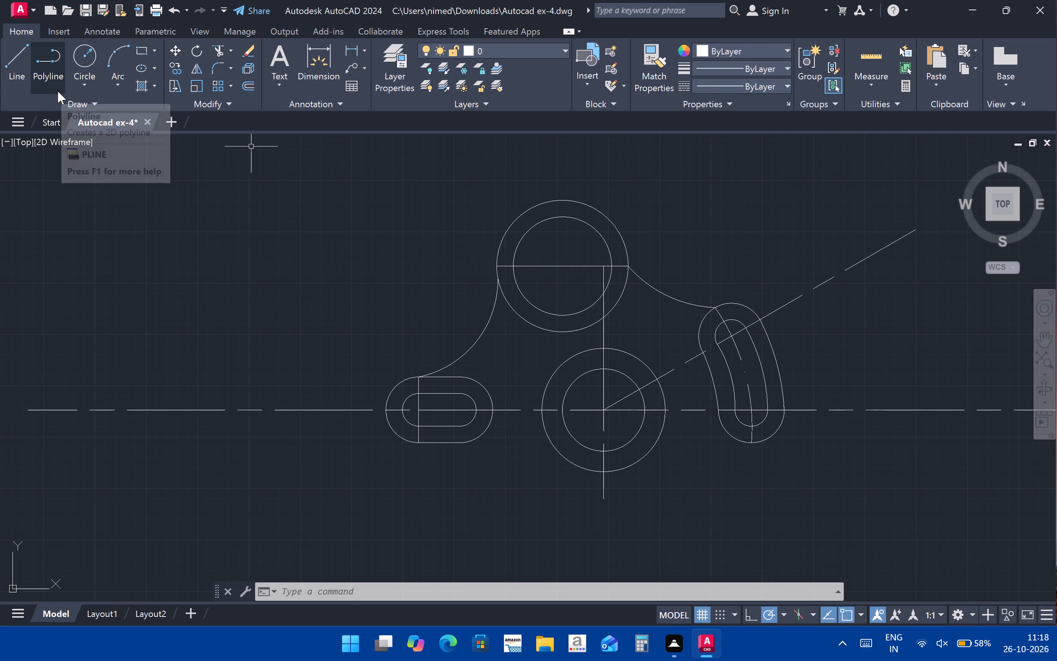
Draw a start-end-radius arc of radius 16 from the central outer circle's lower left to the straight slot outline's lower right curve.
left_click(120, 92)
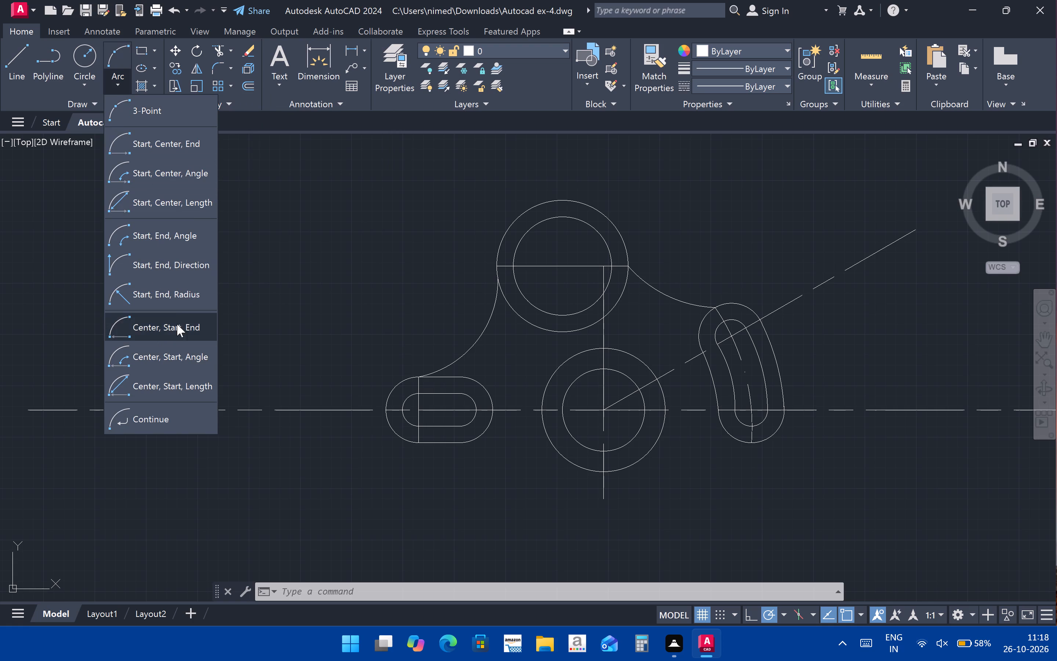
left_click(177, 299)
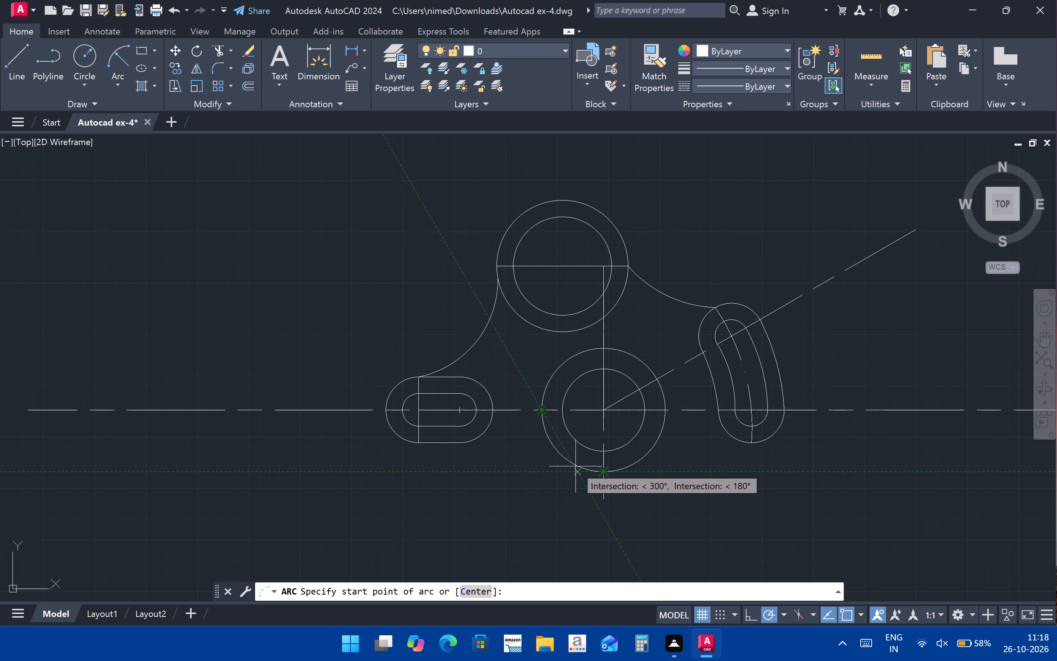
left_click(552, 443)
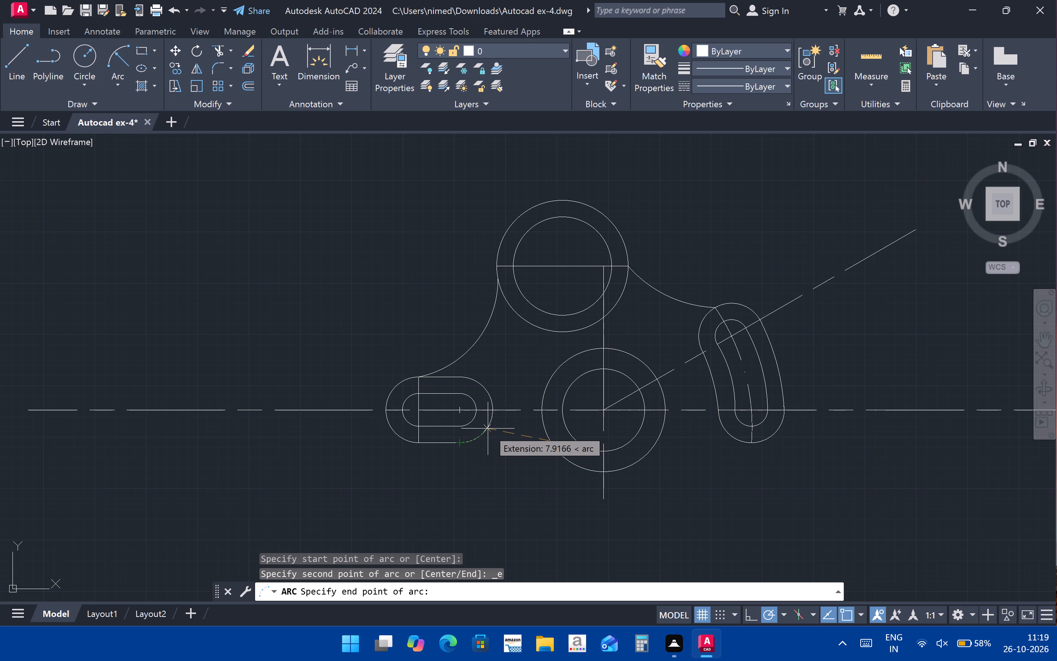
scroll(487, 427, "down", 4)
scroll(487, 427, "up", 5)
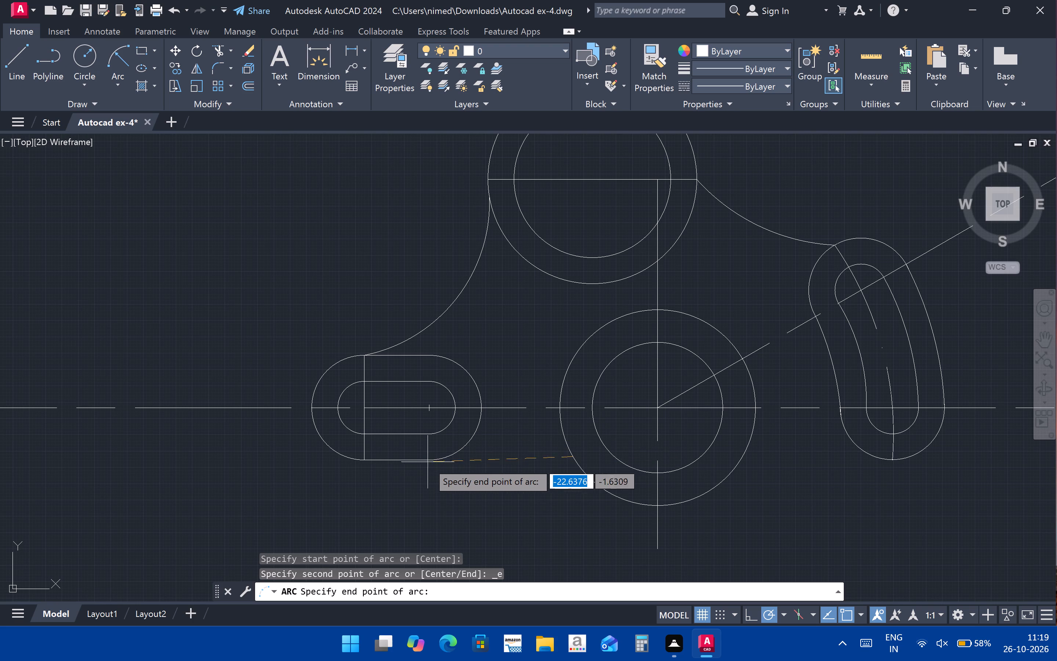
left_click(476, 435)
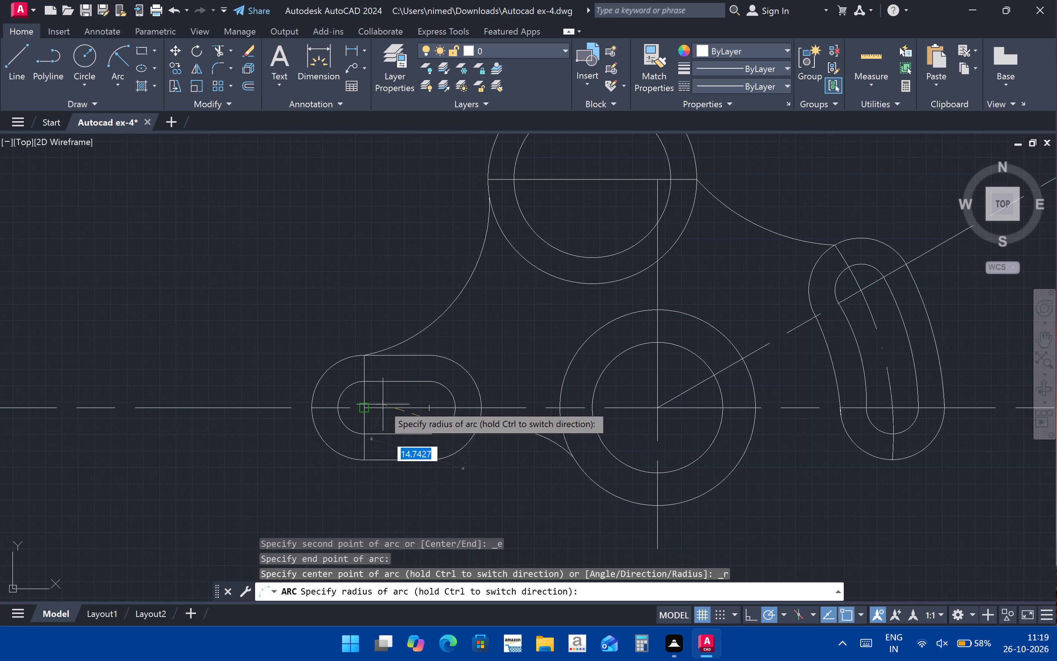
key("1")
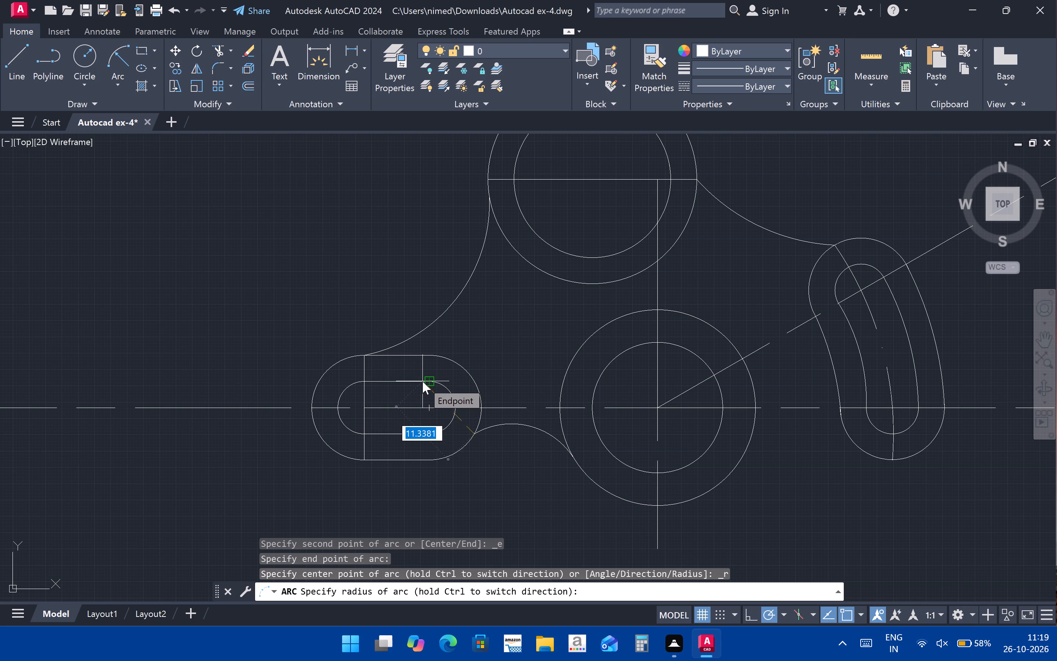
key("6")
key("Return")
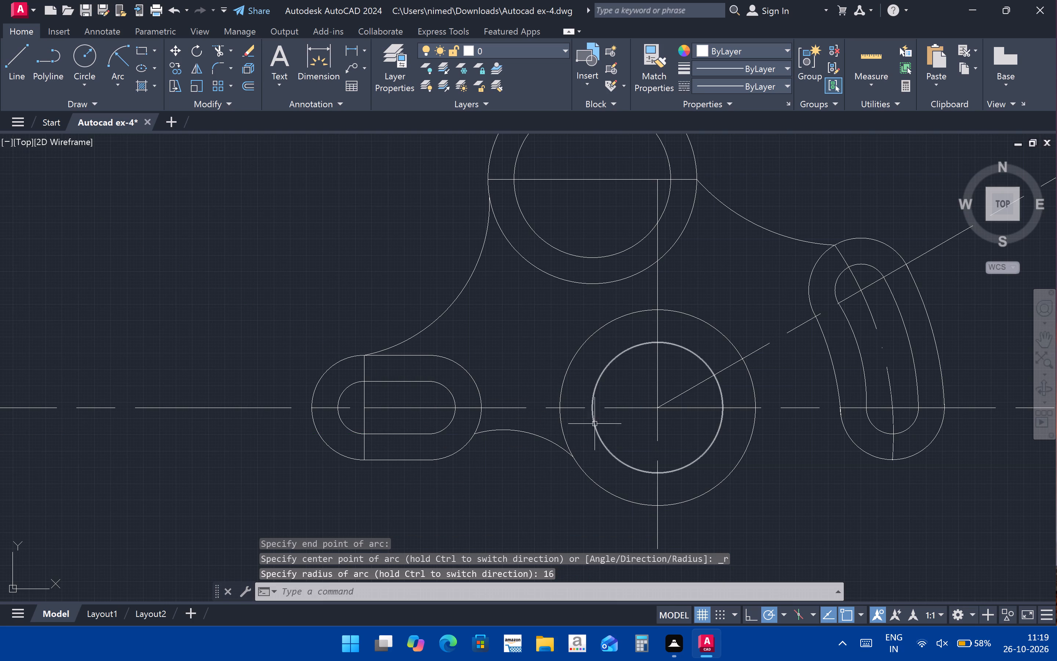
Check the radius of the new arc between the straight slot and central circle with a dimension preview.
scroll(595, 424, "down", 1)
scroll(595, 424, "up", 2)
scroll(597, 448, "down", 2)
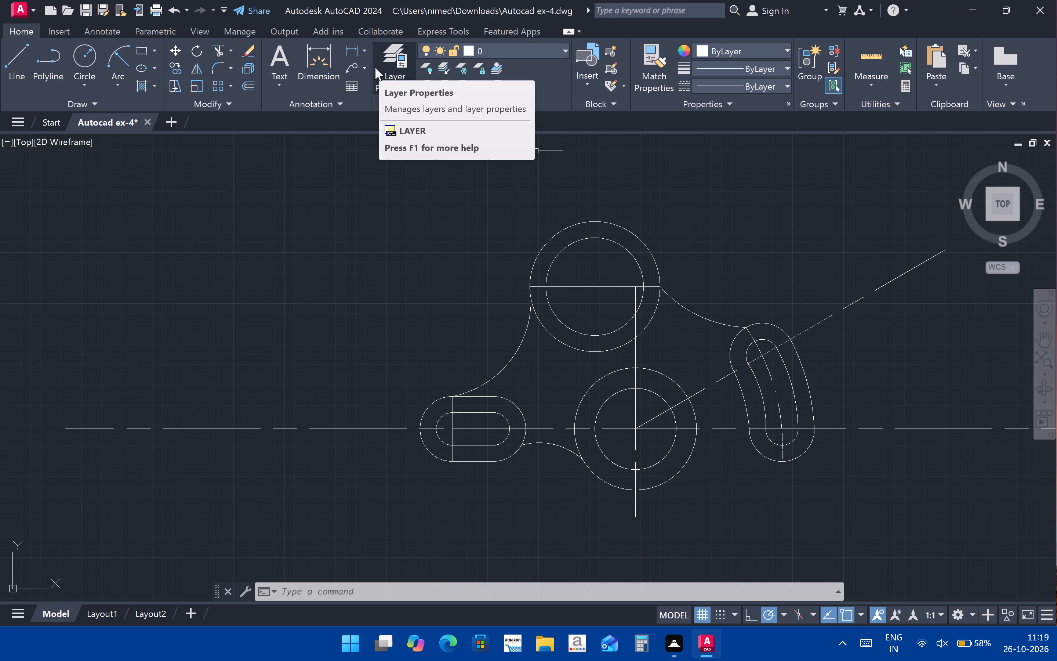
left_click(331, 66)
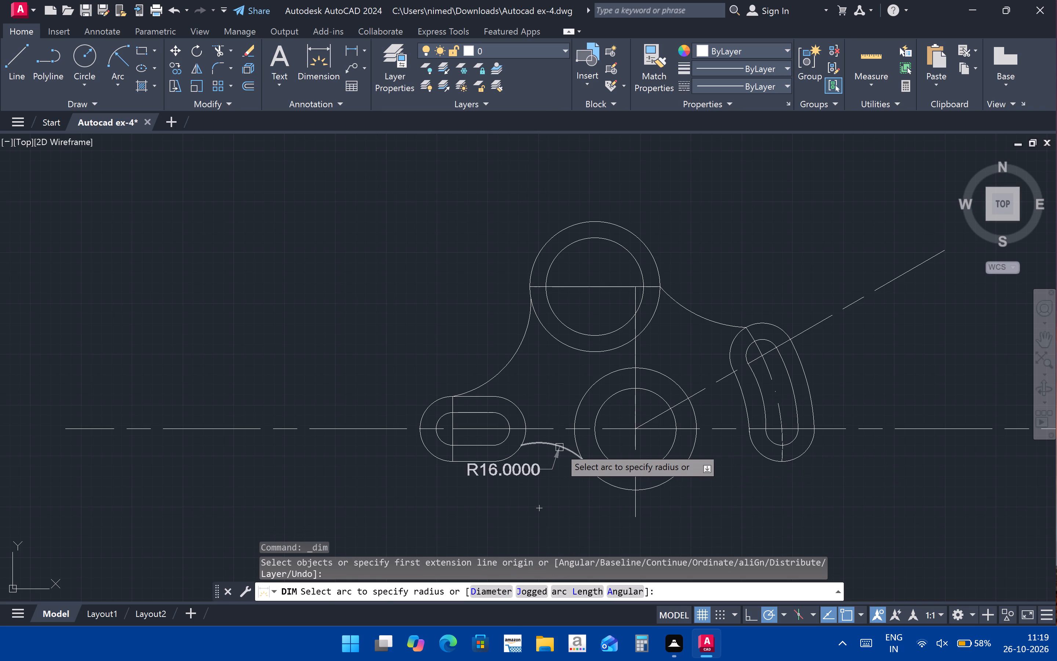
key("Escape")
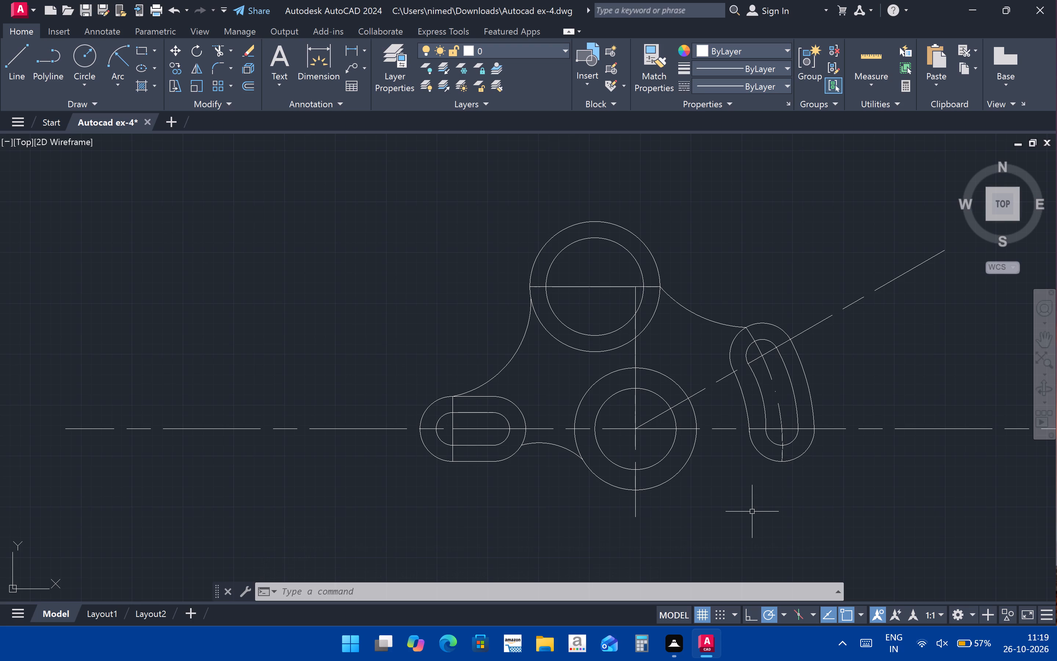
key("Escape")
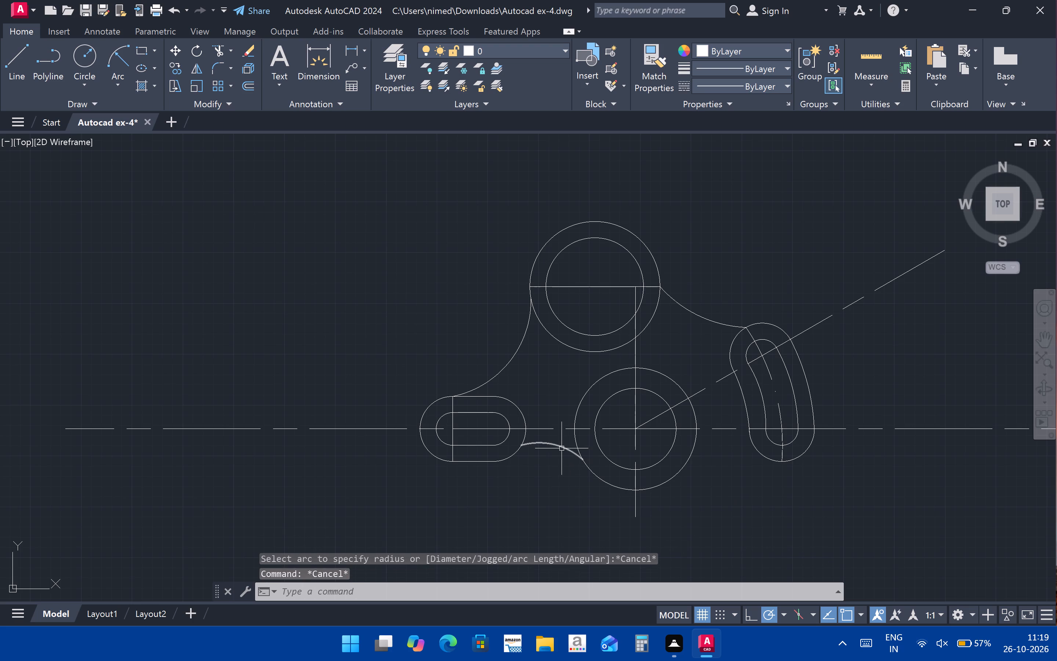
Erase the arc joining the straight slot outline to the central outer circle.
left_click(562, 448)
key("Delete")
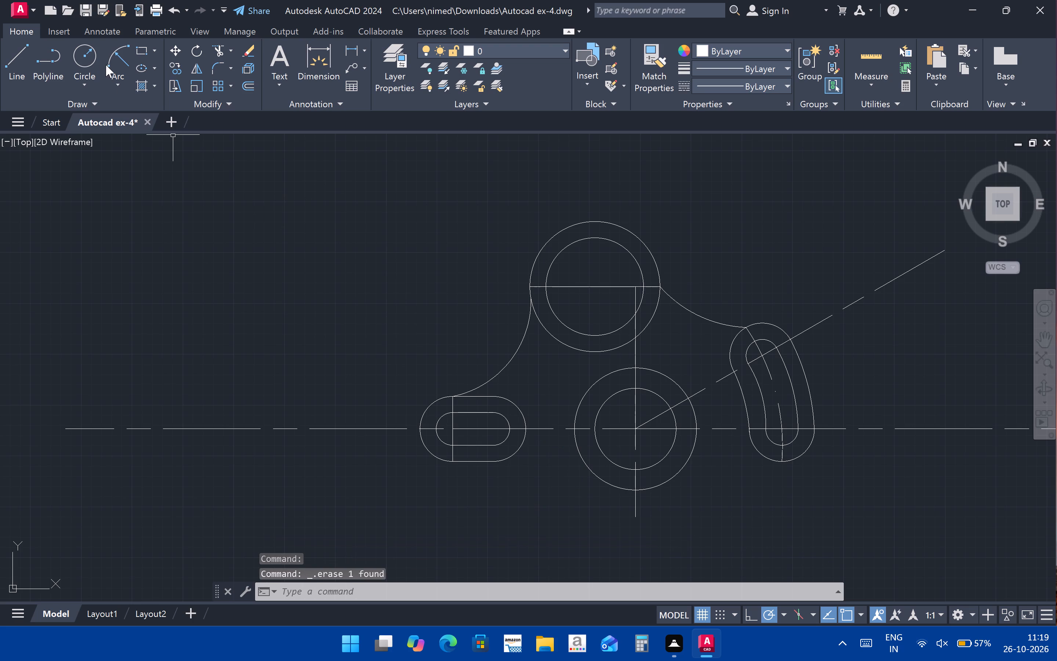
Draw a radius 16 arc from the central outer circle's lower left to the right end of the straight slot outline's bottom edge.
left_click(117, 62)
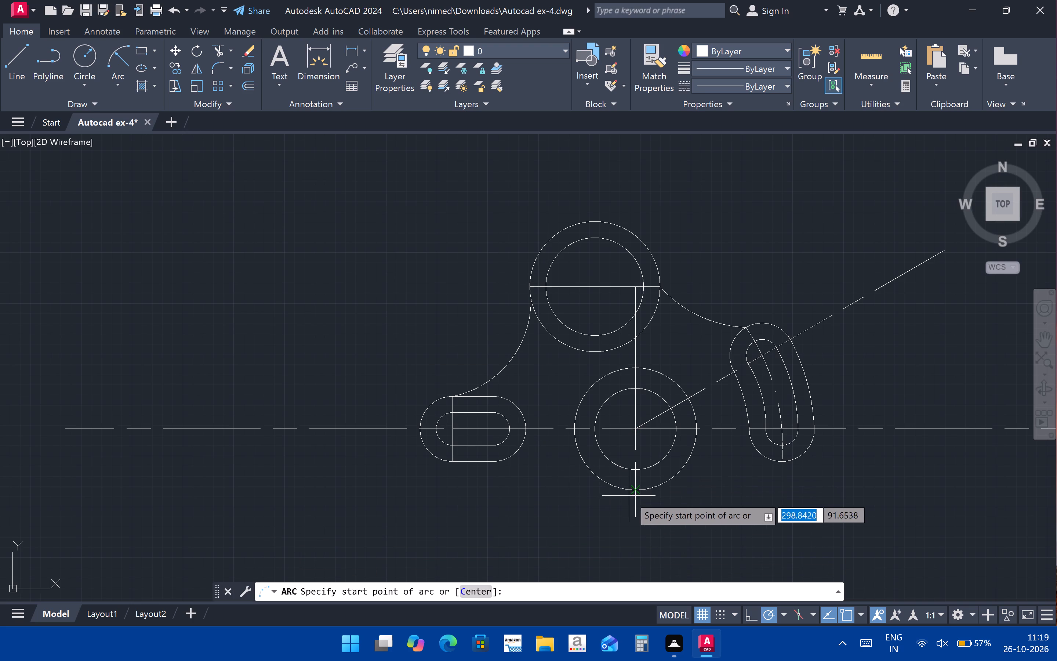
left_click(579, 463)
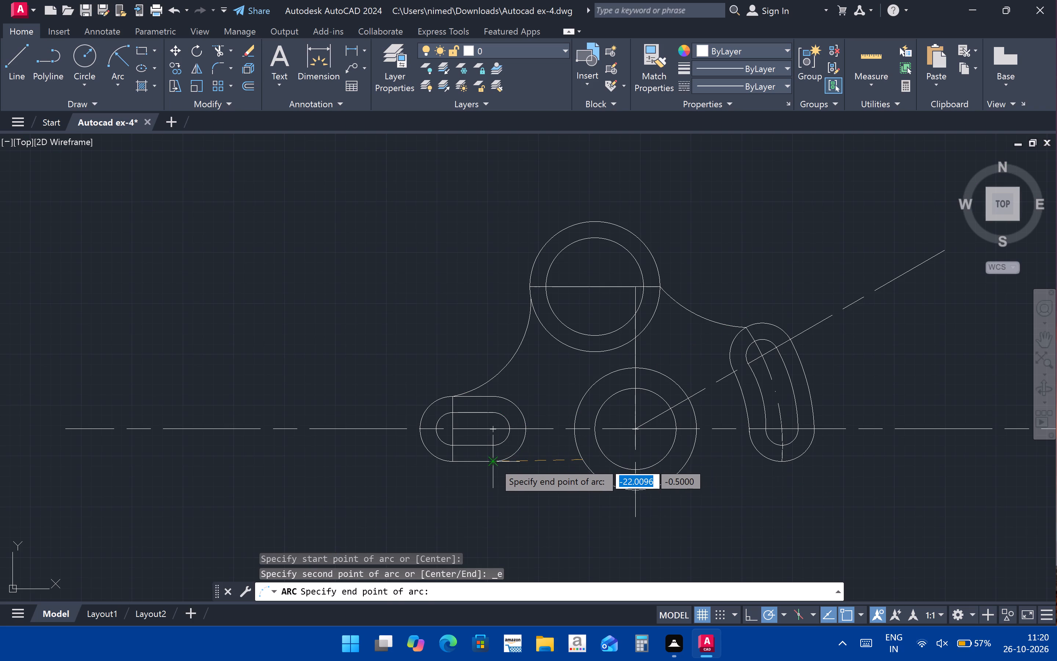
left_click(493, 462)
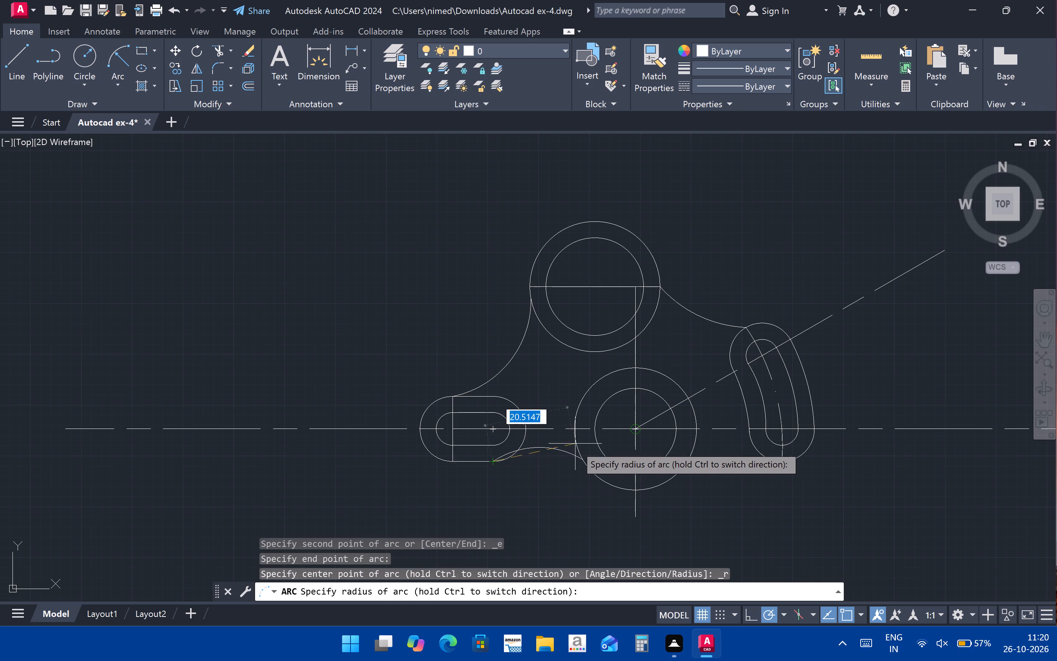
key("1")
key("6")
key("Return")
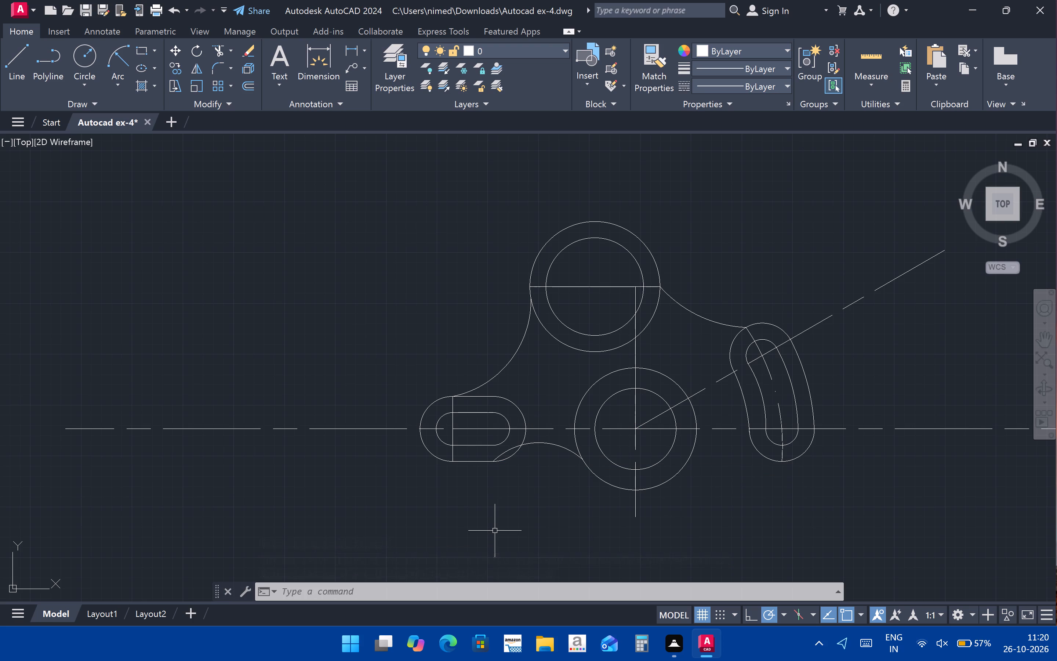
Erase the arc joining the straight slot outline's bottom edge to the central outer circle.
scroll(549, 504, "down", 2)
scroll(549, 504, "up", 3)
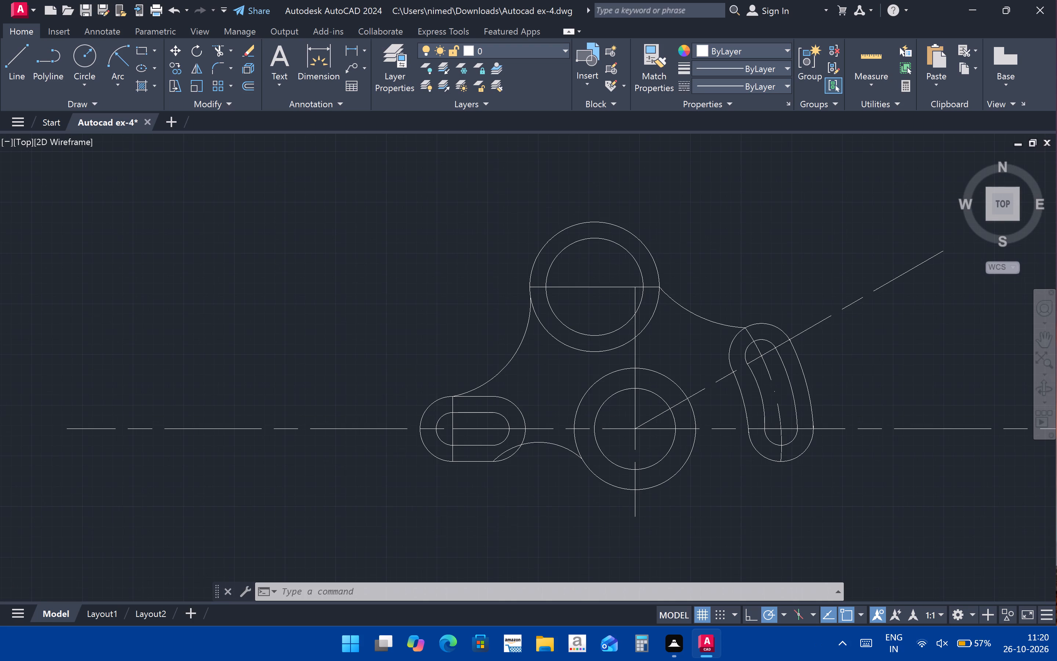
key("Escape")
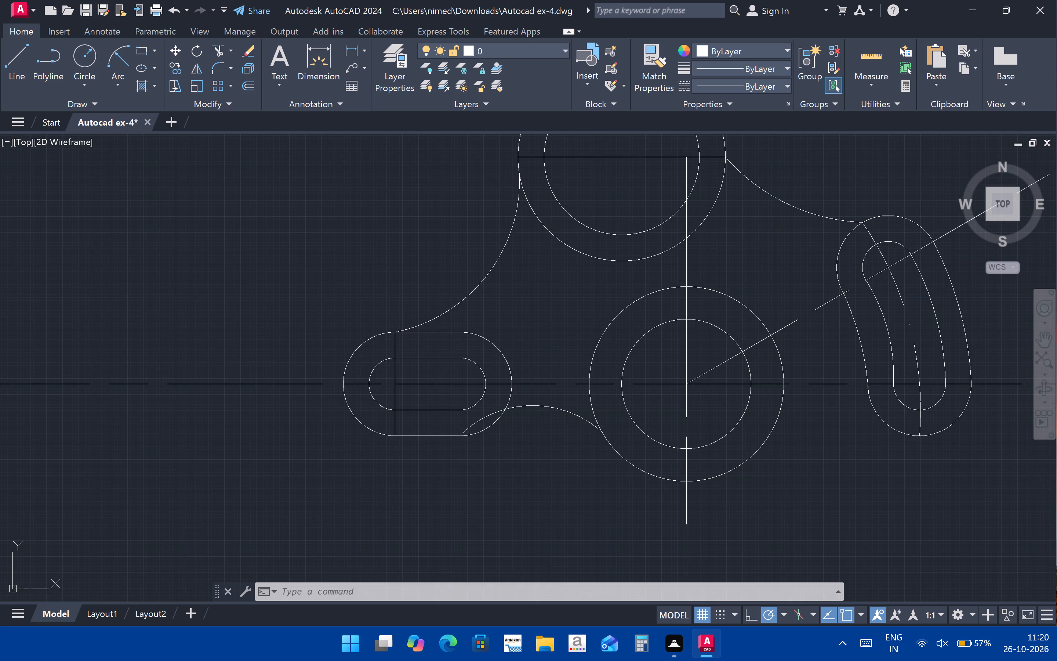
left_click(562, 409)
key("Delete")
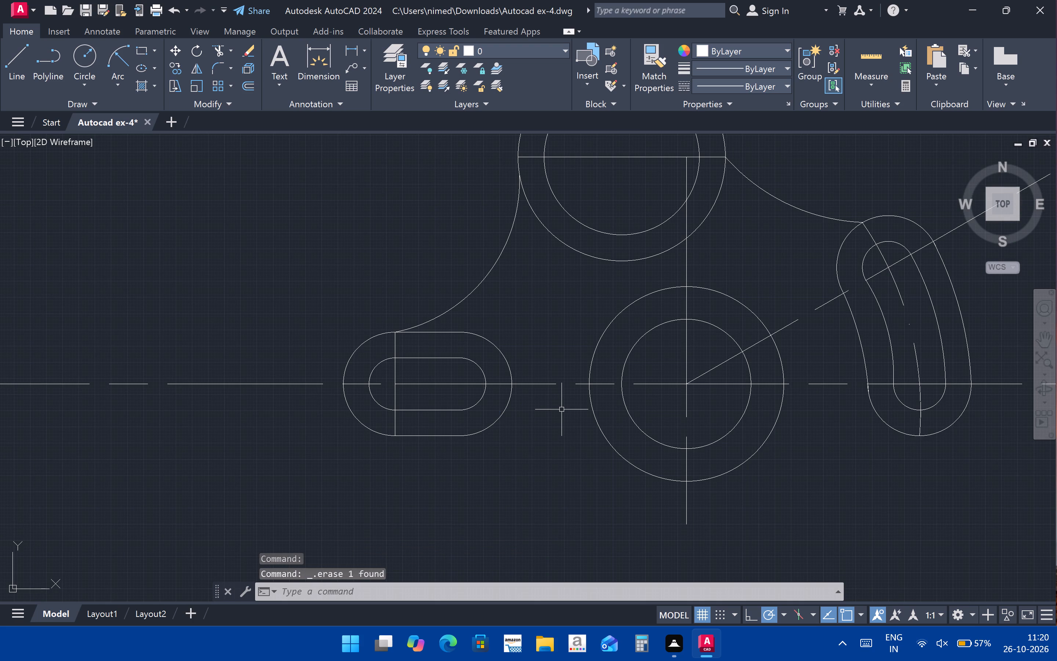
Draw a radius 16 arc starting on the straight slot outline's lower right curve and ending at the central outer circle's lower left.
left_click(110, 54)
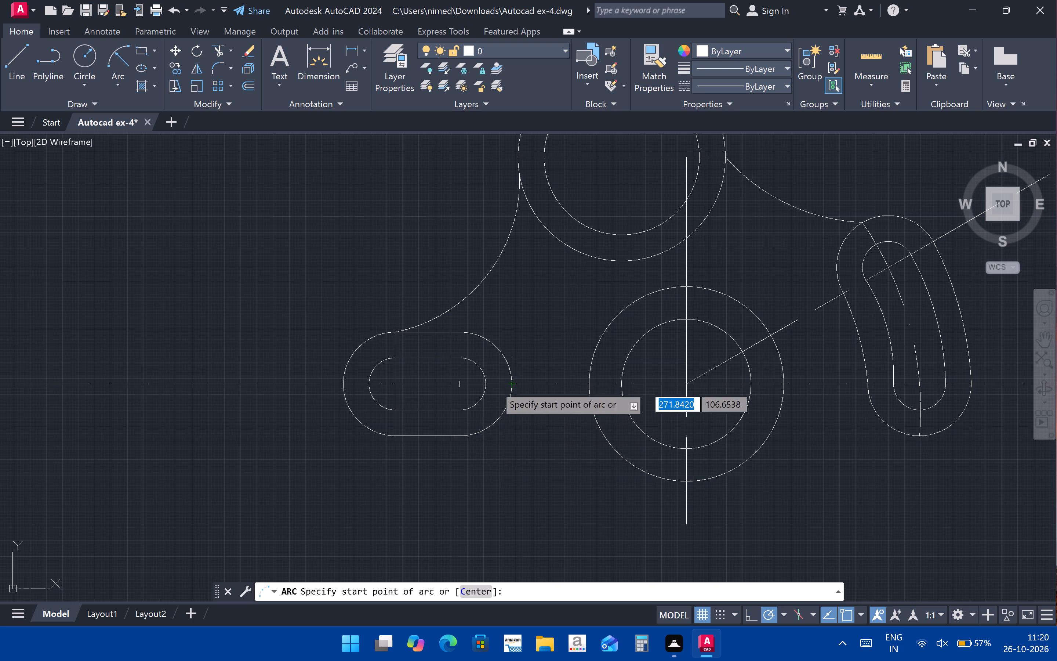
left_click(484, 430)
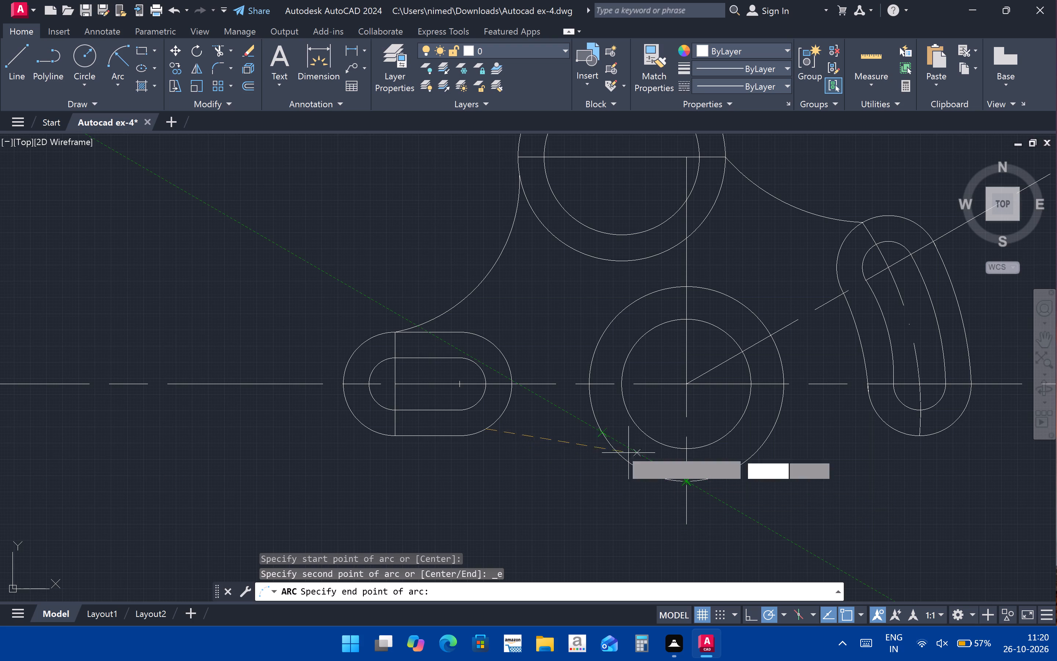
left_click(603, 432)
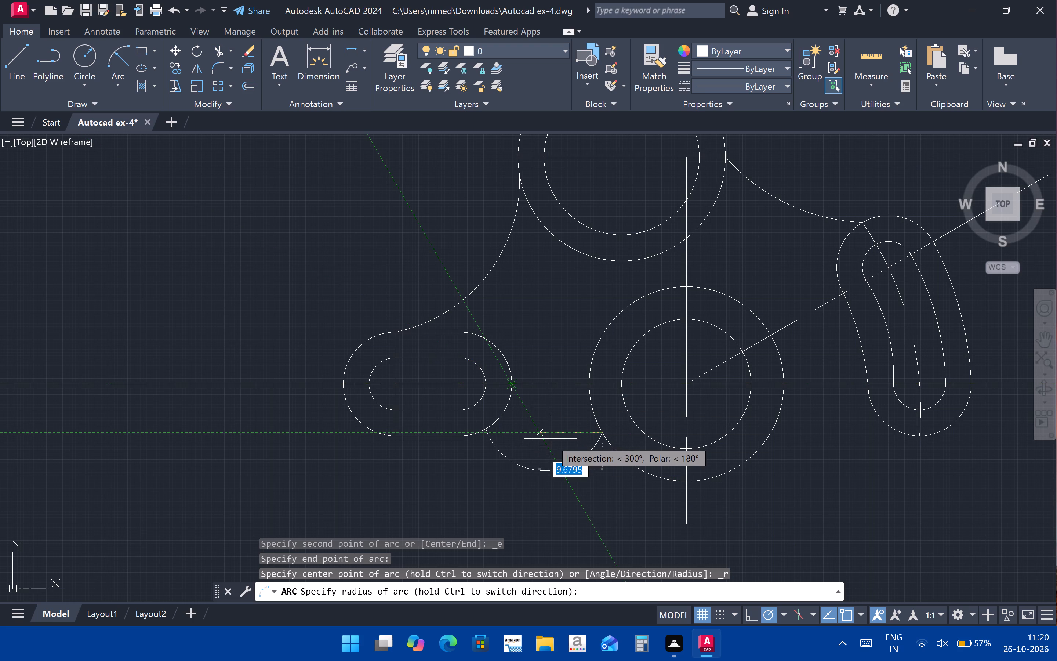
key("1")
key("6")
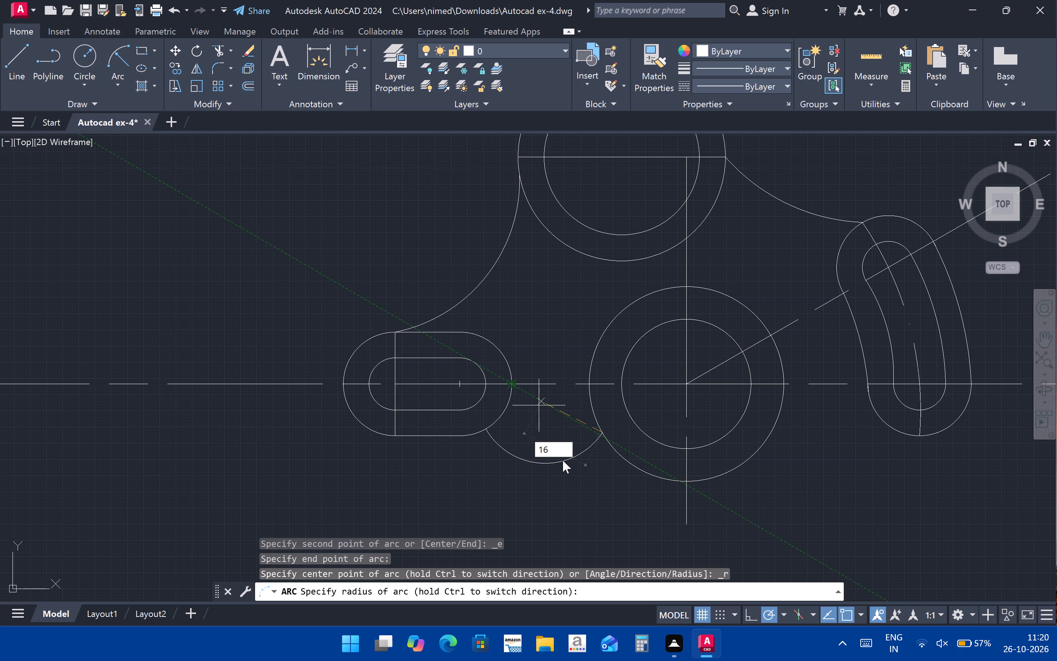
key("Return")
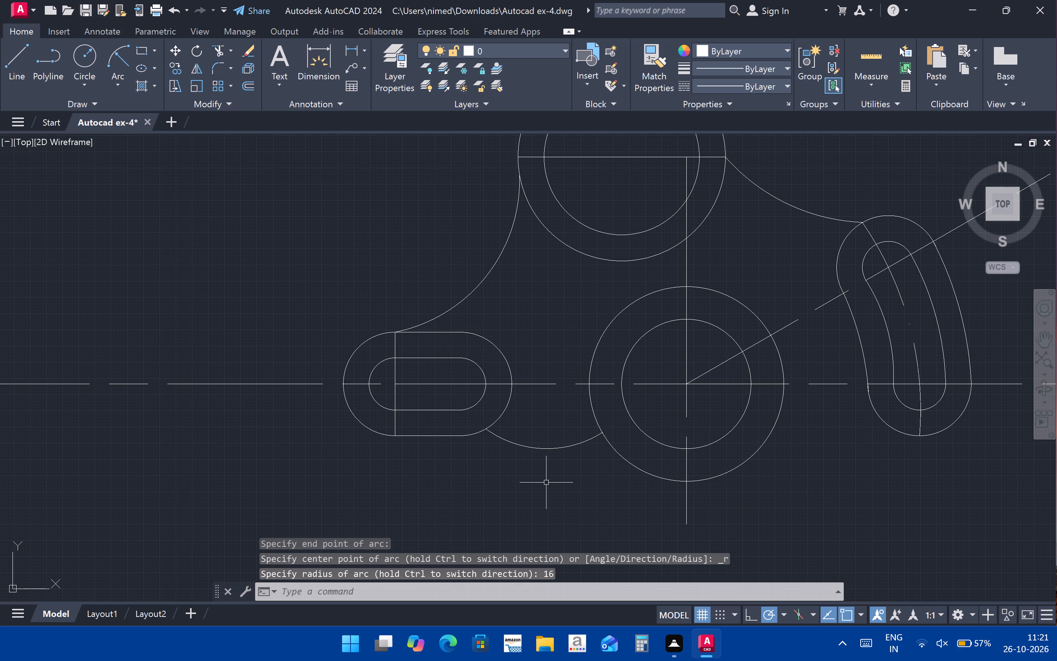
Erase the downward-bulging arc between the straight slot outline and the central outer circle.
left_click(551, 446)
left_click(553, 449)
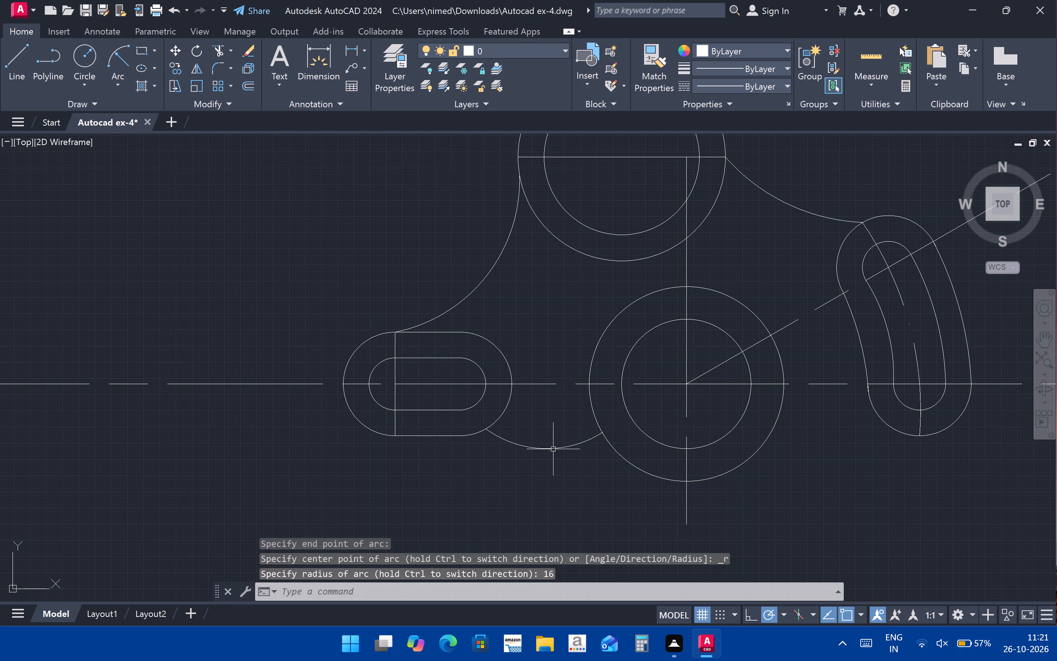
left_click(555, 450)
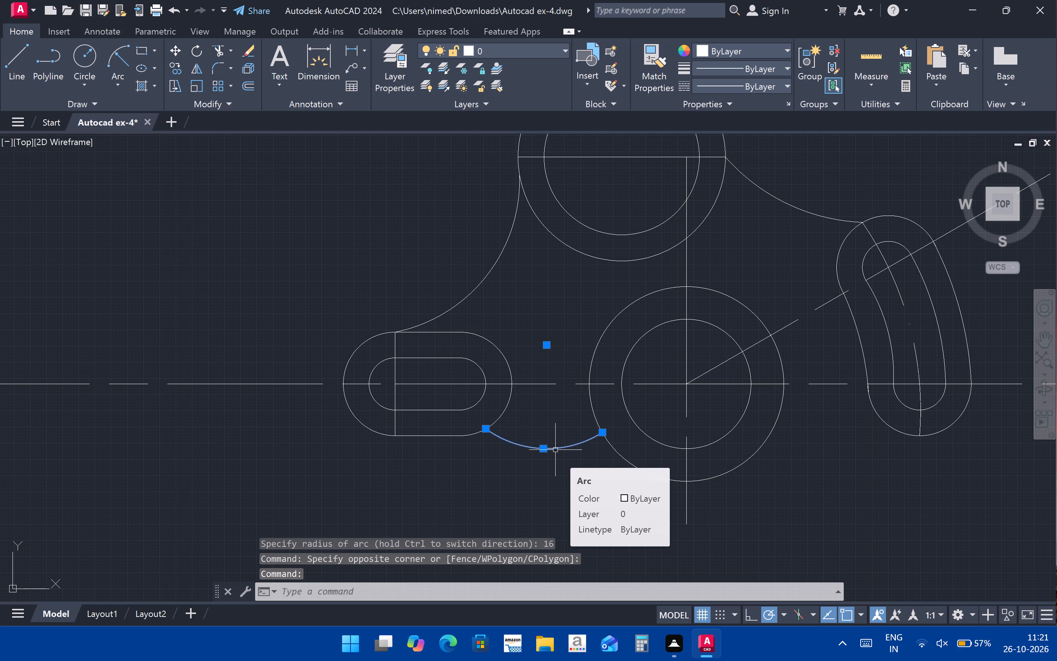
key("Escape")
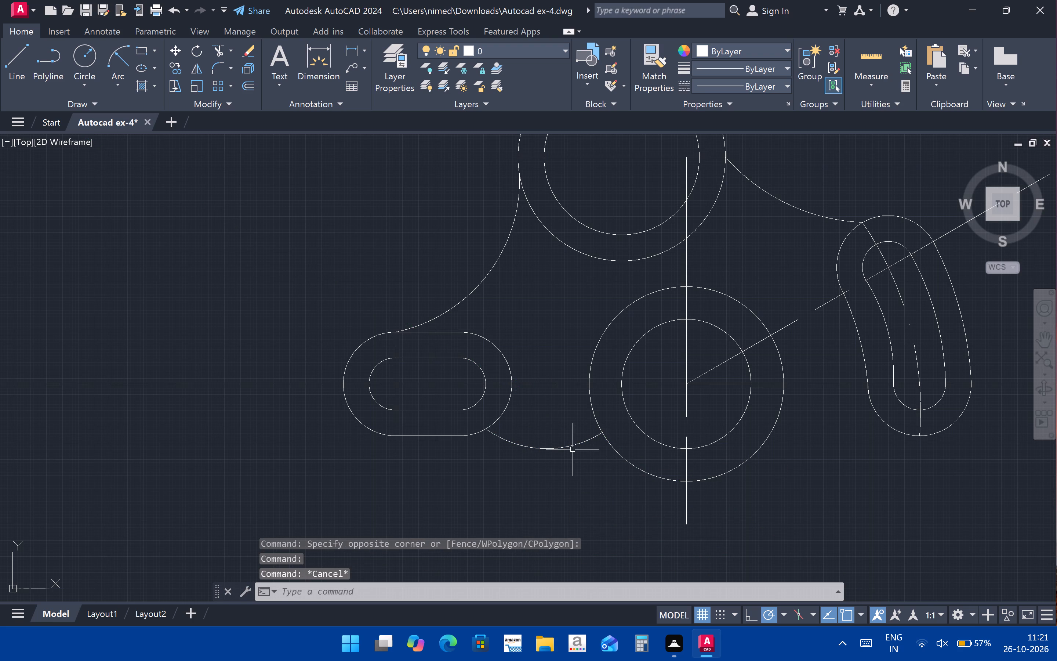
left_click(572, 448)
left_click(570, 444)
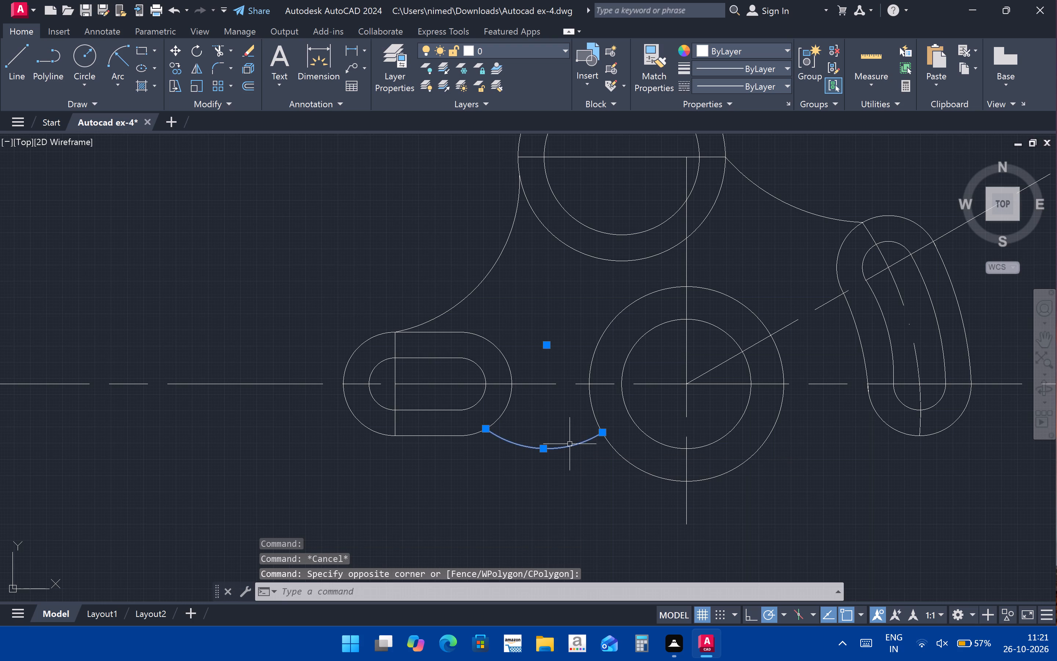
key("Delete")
Draw an upward-bulging radius 16 arc from the central outer circle's lower left to the straight slot outline's lower right curve.
left_click(123, 71)
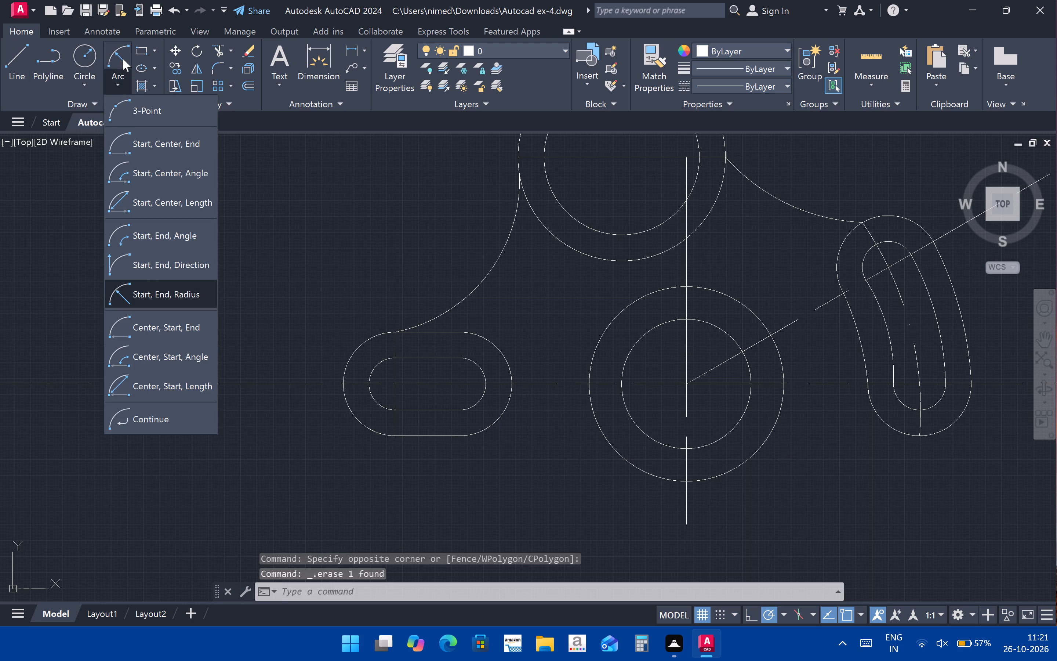
left_click(123, 58)
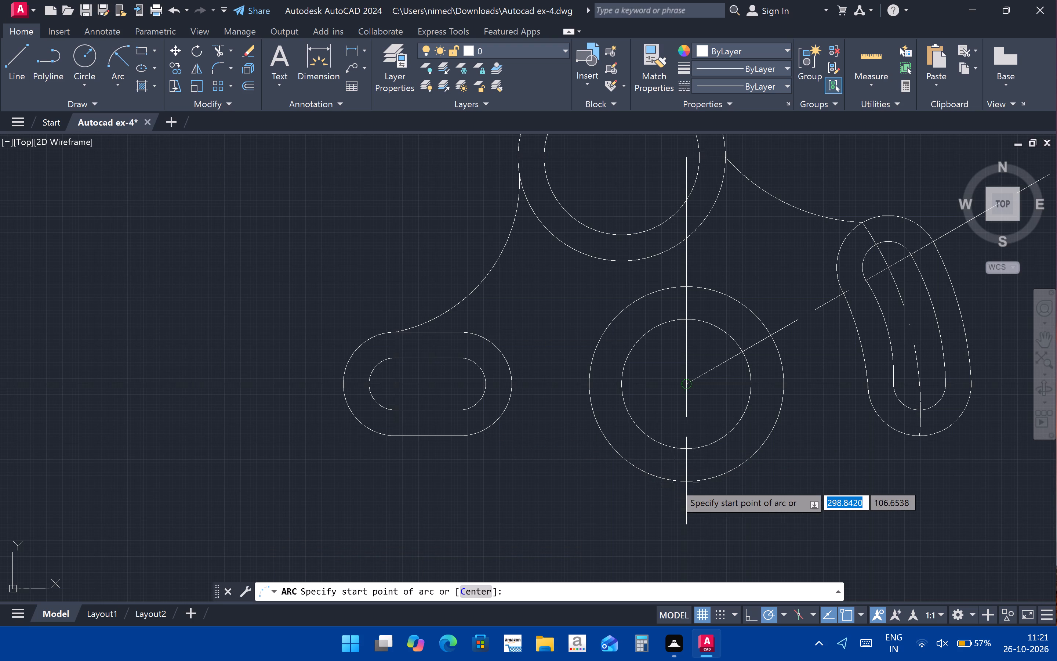
left_click(602, 434)
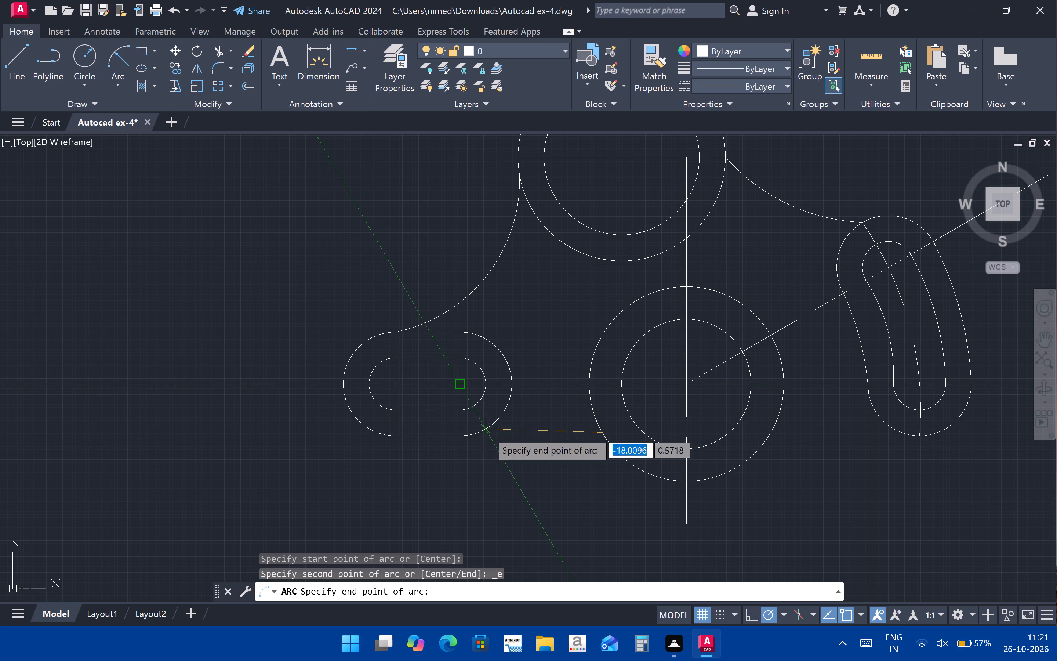
left_click(483, 432)
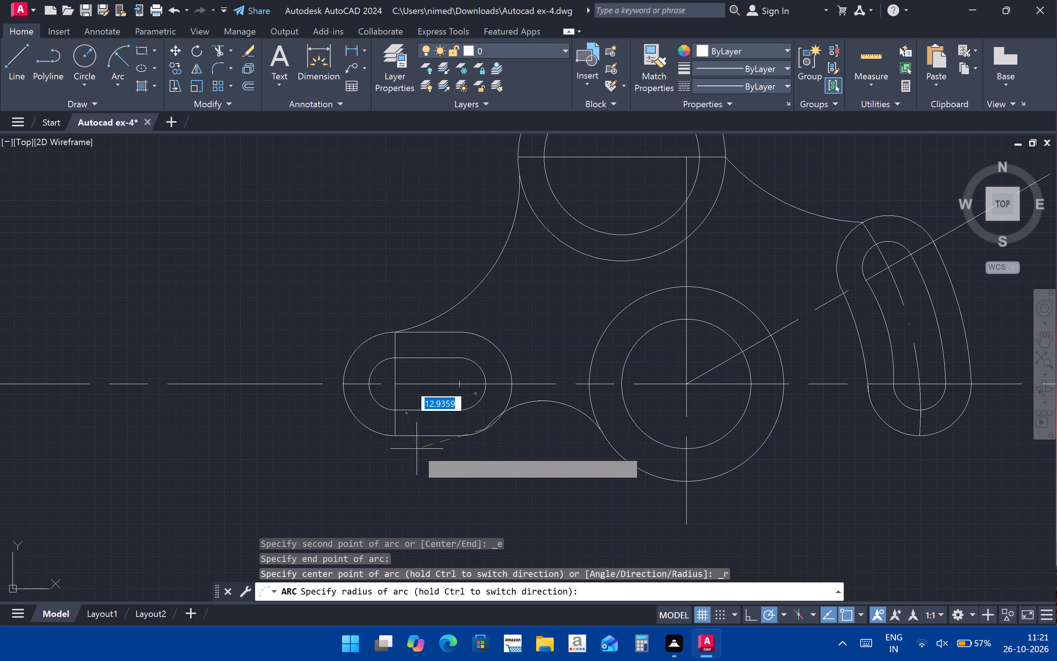
type("16")
key("Return")
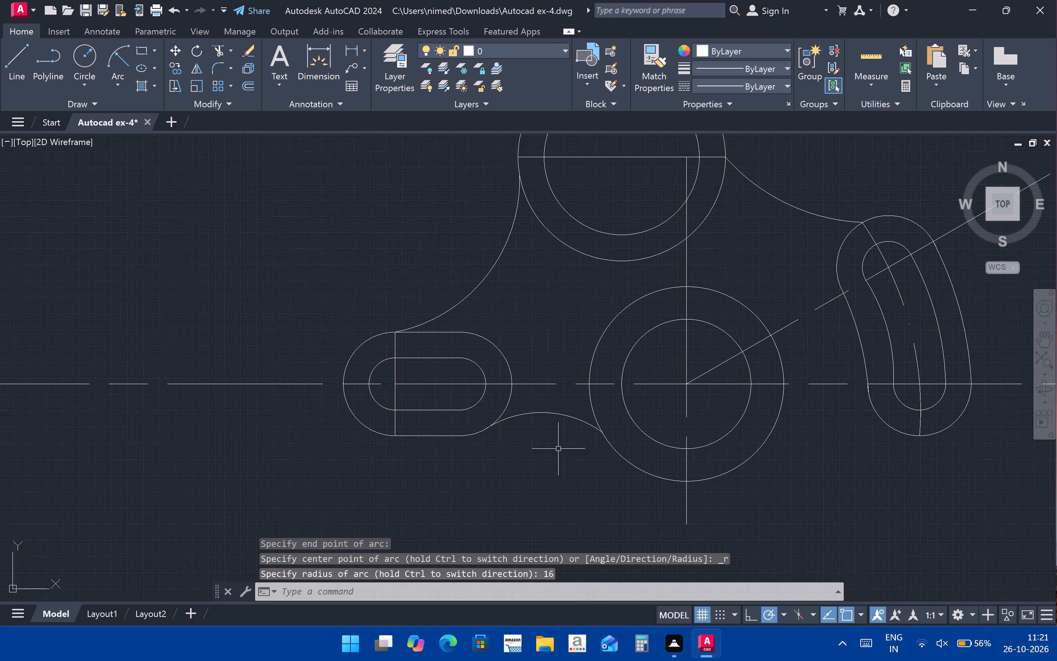
Check the new lower connecting arc with the Dimension command without placing a dimension.
left_click(330, 62)
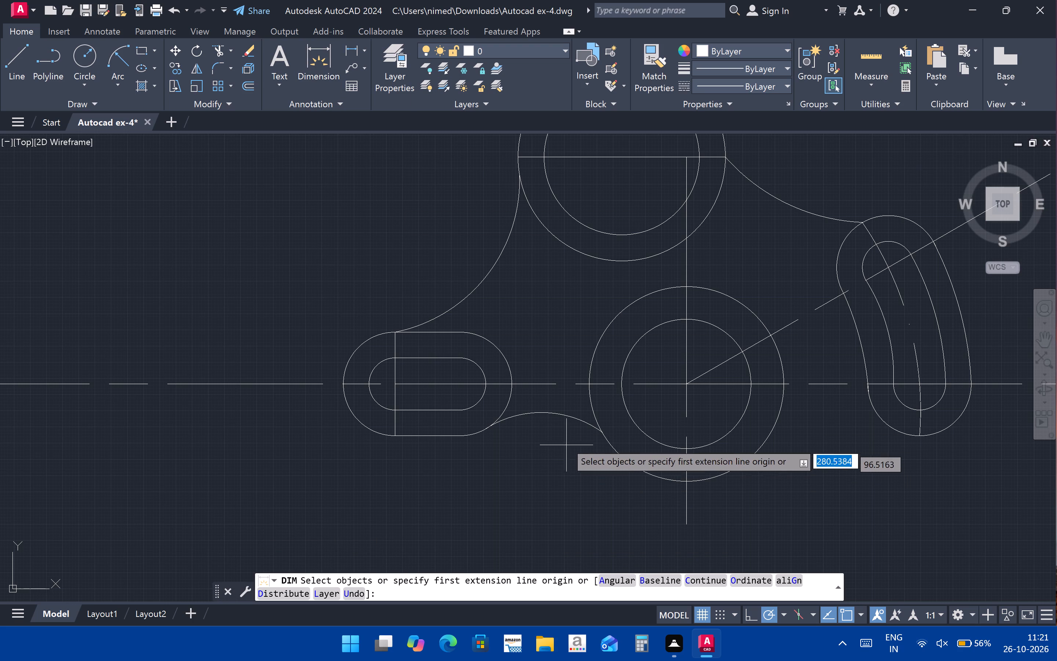
key("Escape")
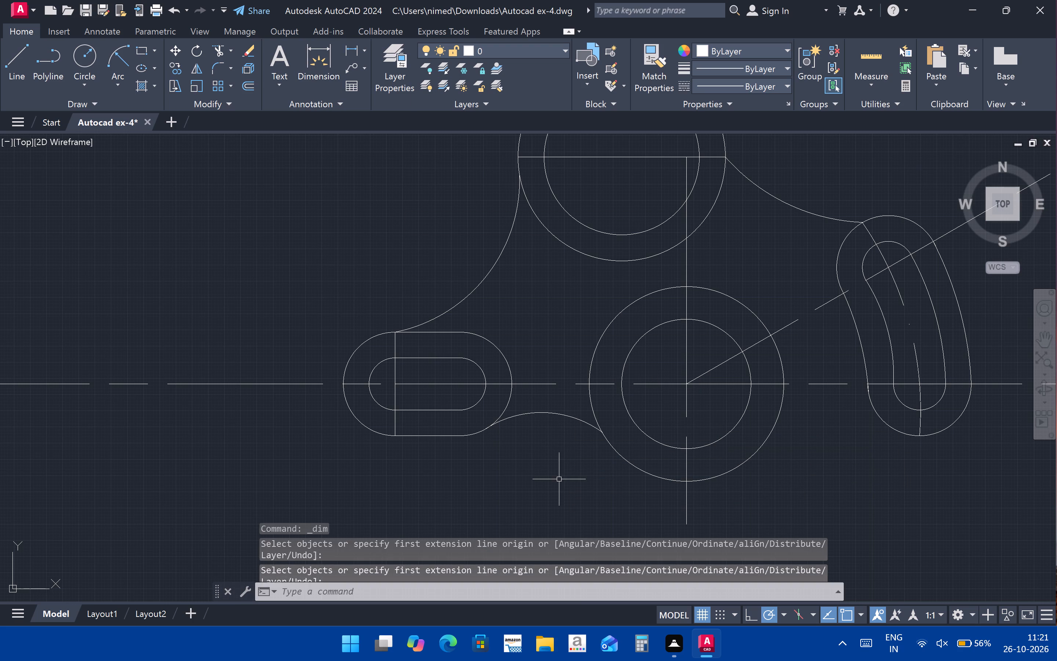
Draw an upward-bulging radius 16 arc from the curved slot outline's lower left curve to the central outer circle's lower right.
scroll(597, 461, "up", 2)
scroll(362, 380, "up", 1)
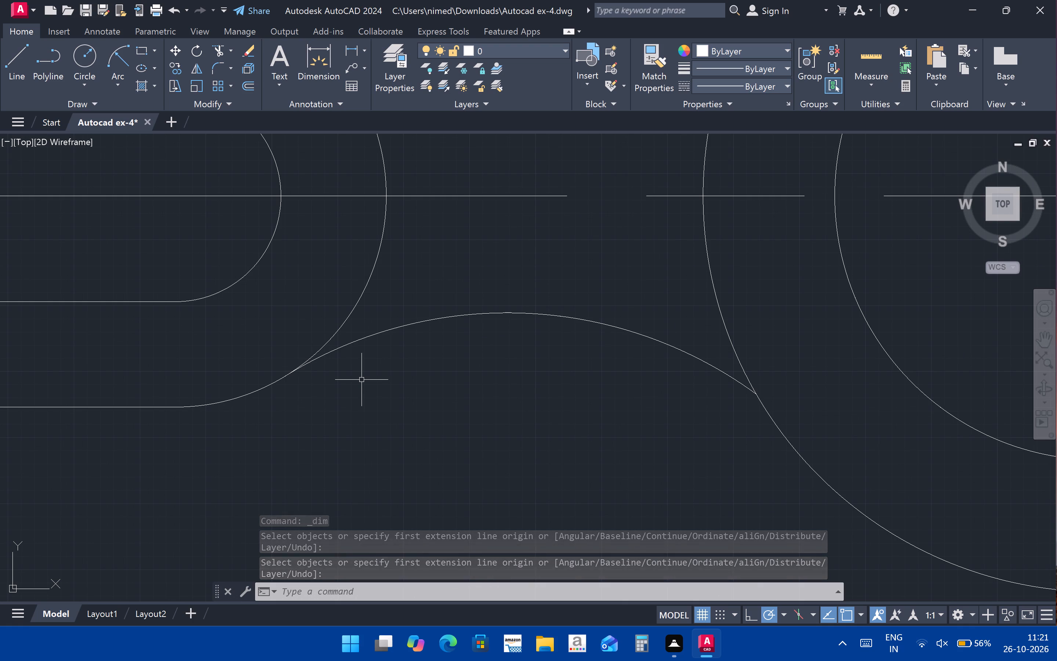
scroll(361, 371, "down", 5)
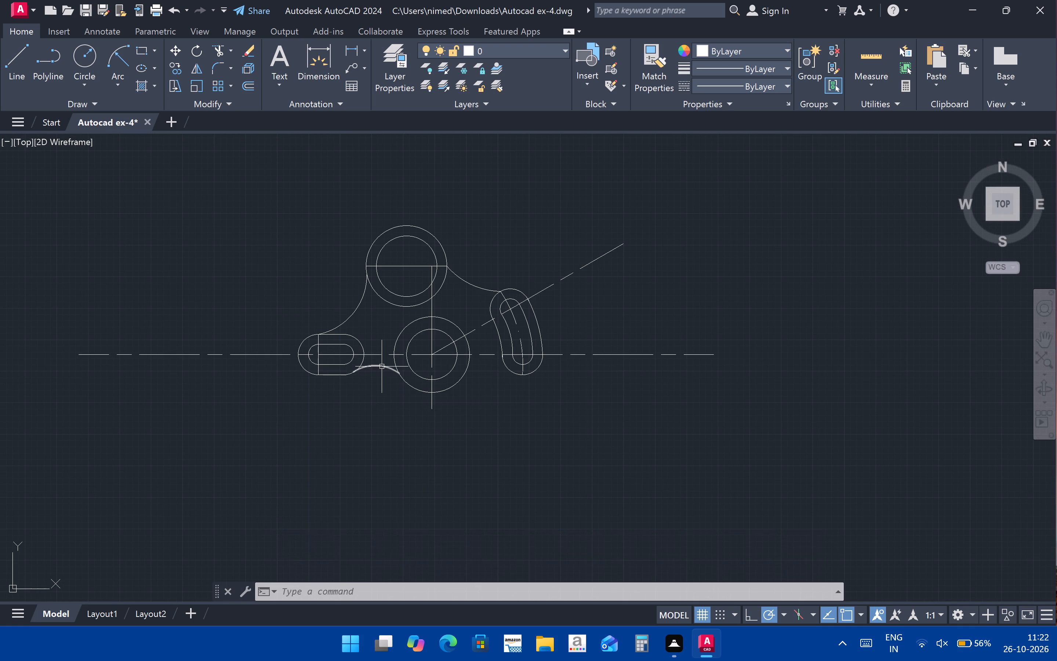
middle_click_drag(383, 366, 410, 377)
scroll(451, 409, "up", 1)
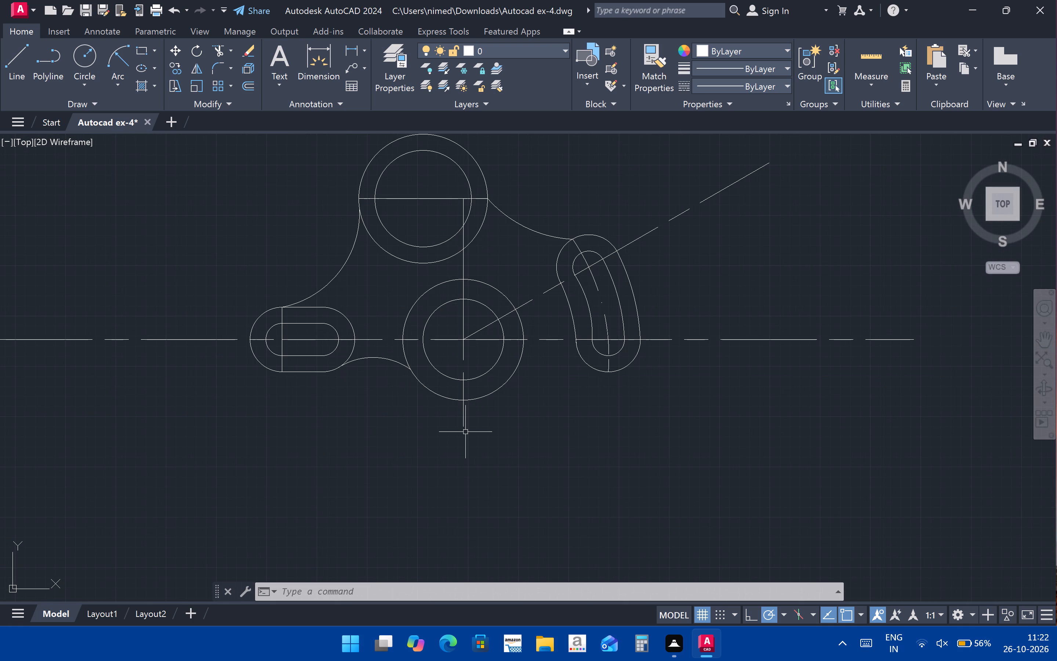
left_click(127, 64)
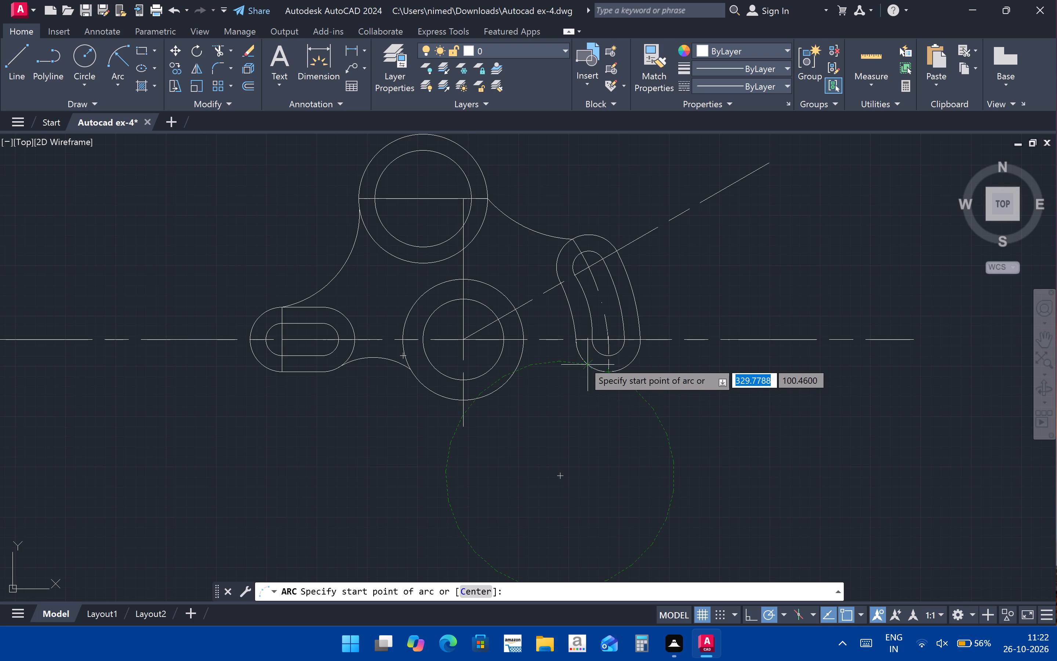
scroll(583, 361, "up", 2)
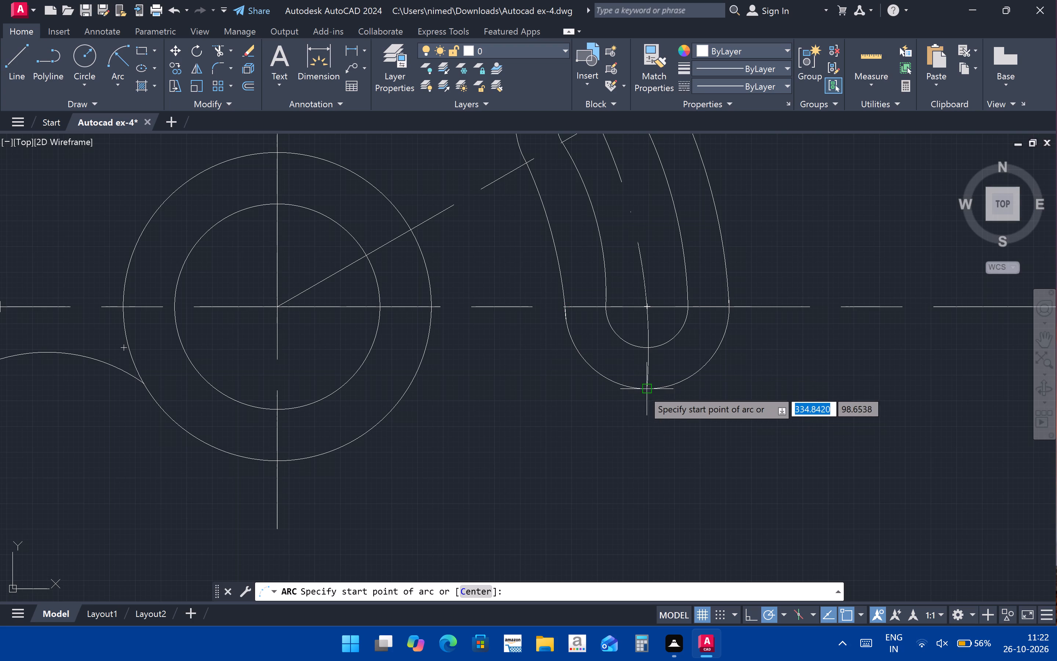
scroll(646, 389, "down", 1)
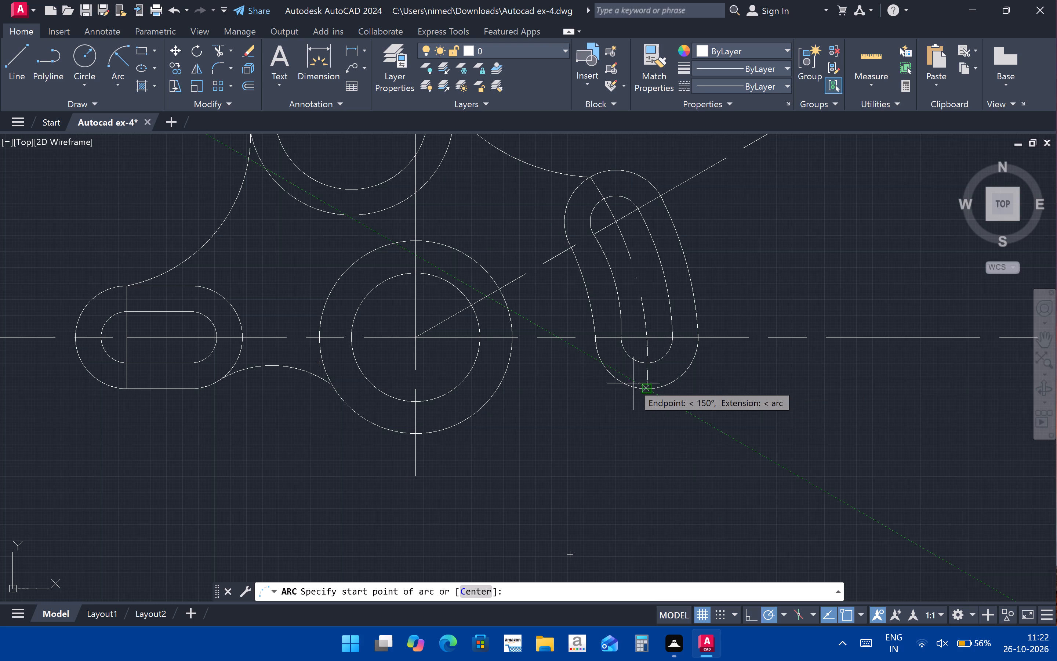
left_click(602, 364)
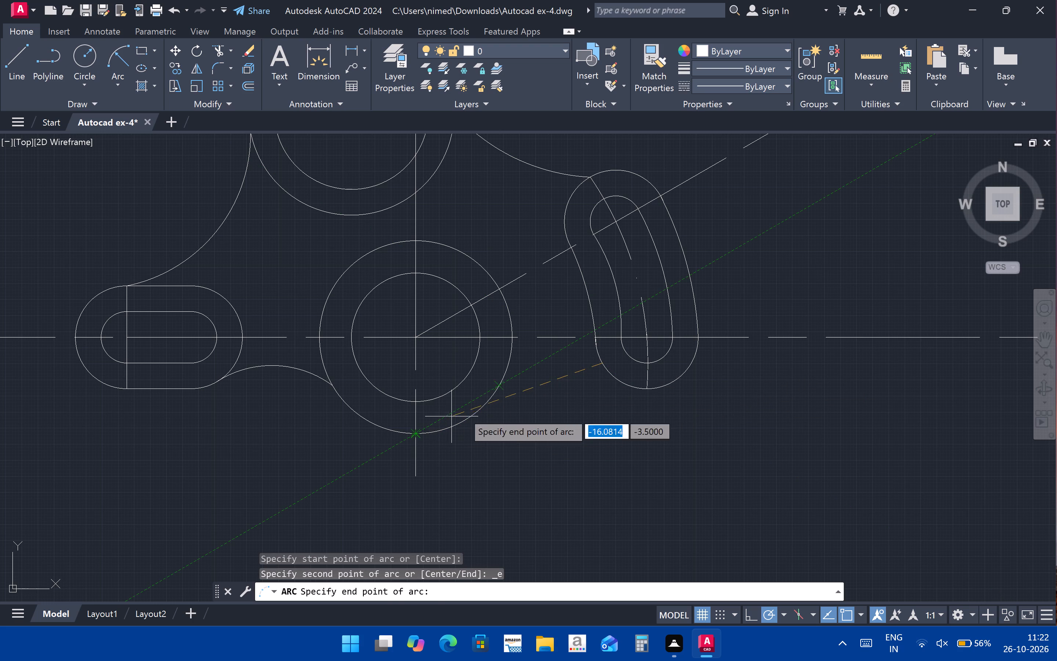
left_click(498, 387)
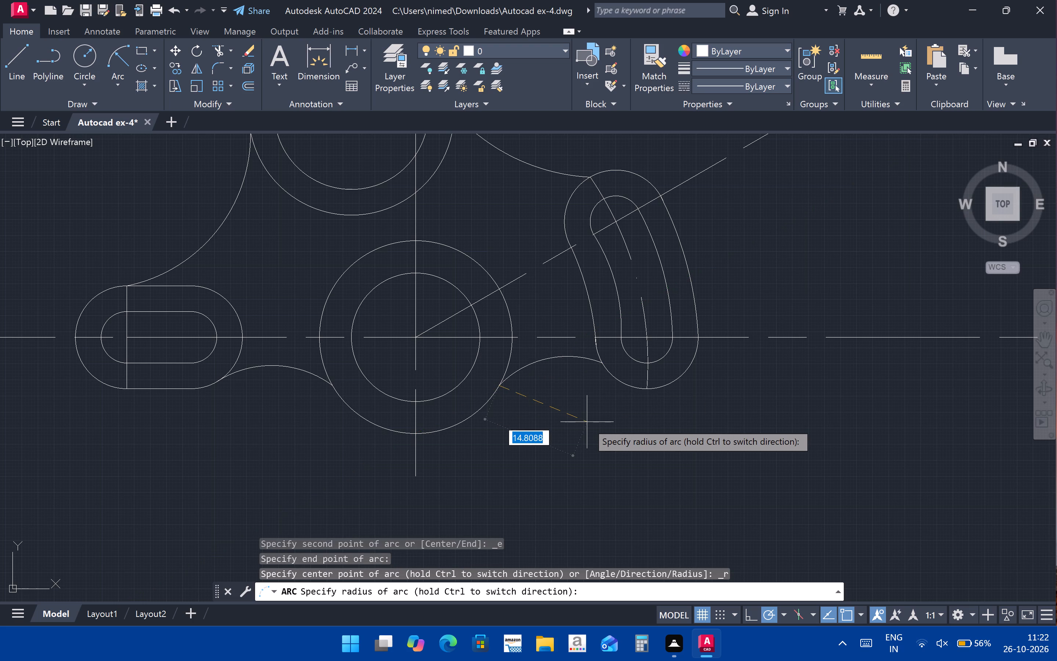
type("16")
key("Return")
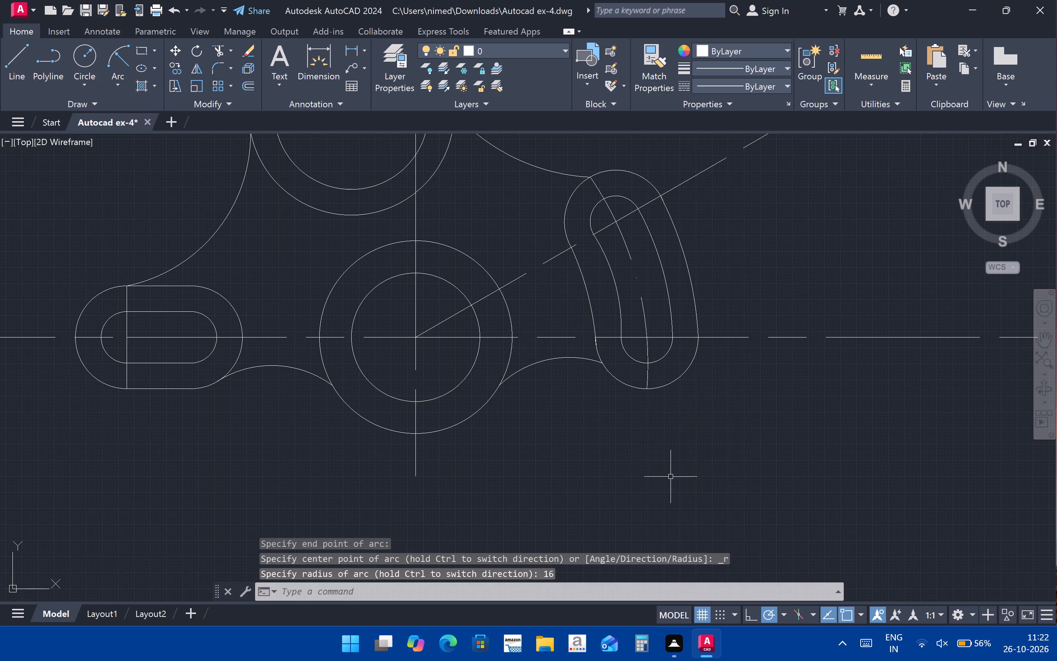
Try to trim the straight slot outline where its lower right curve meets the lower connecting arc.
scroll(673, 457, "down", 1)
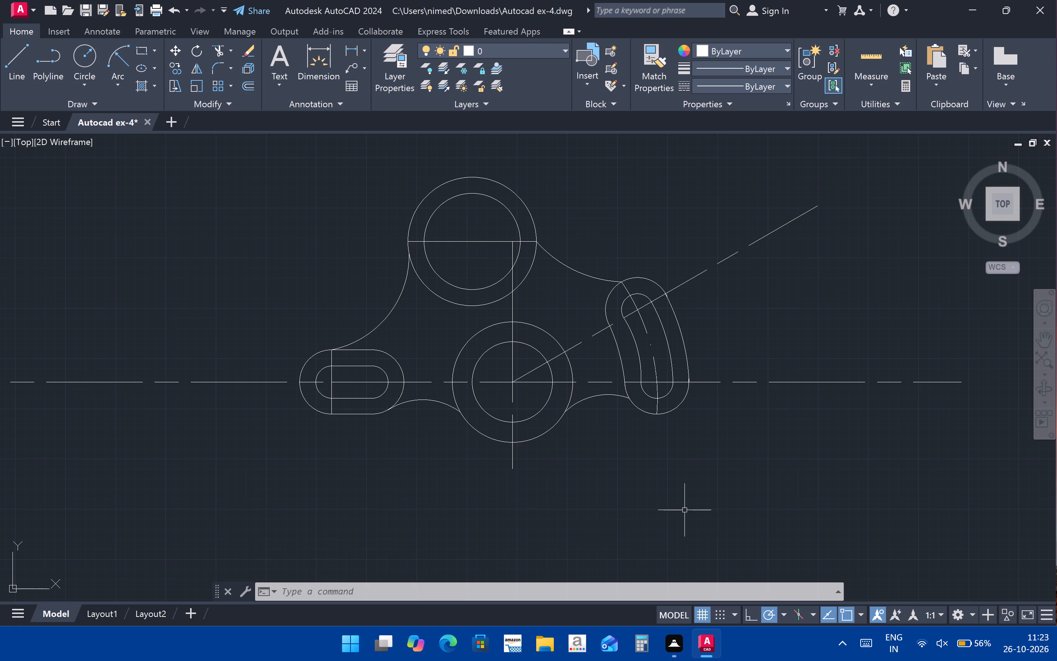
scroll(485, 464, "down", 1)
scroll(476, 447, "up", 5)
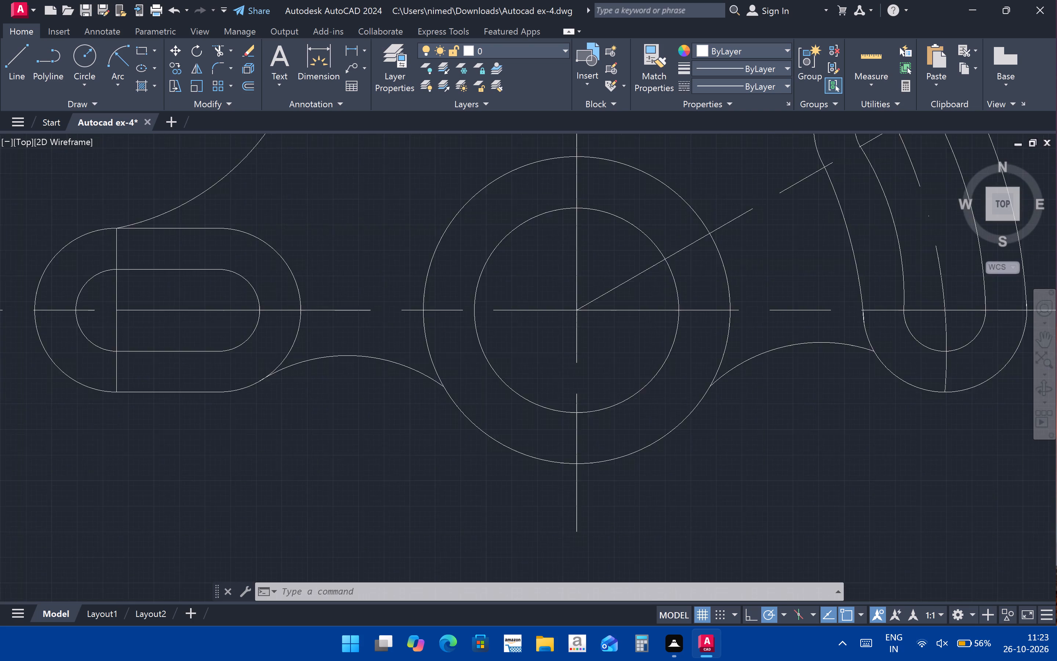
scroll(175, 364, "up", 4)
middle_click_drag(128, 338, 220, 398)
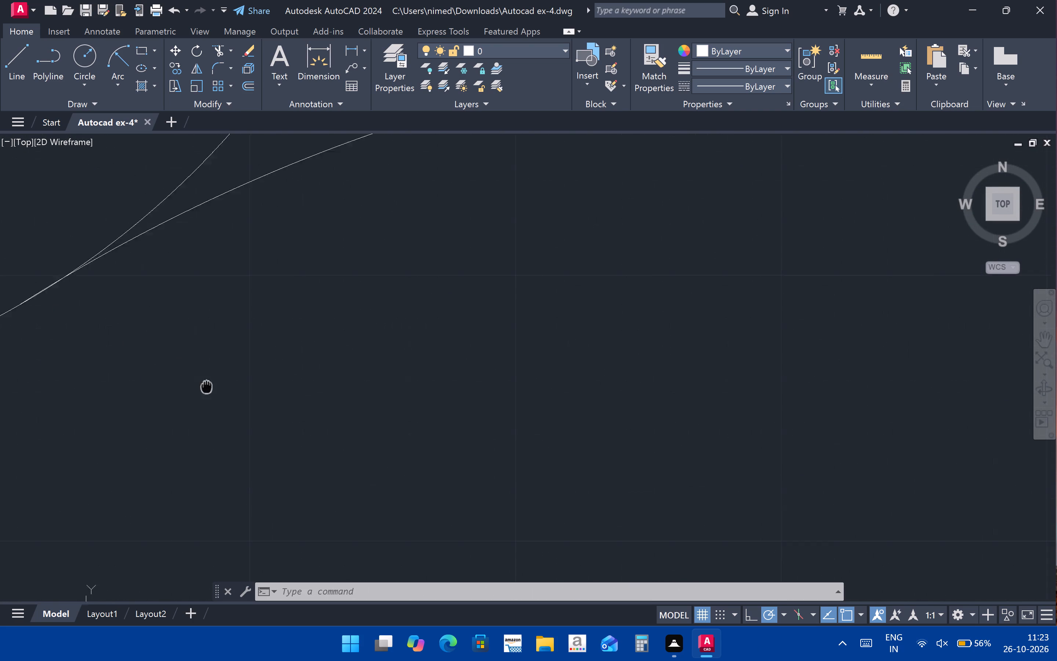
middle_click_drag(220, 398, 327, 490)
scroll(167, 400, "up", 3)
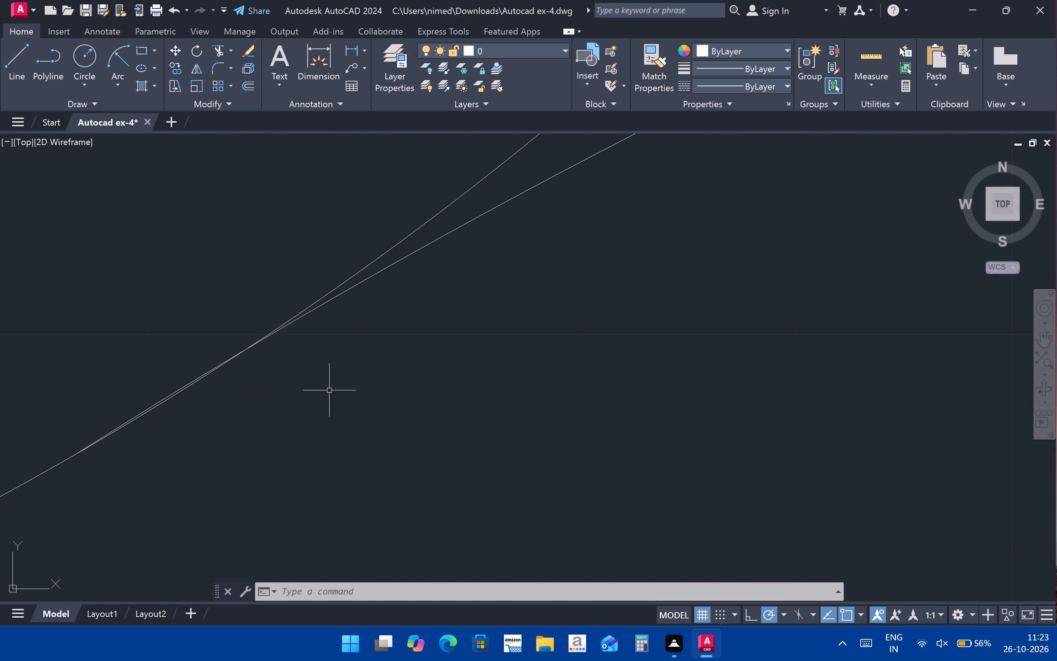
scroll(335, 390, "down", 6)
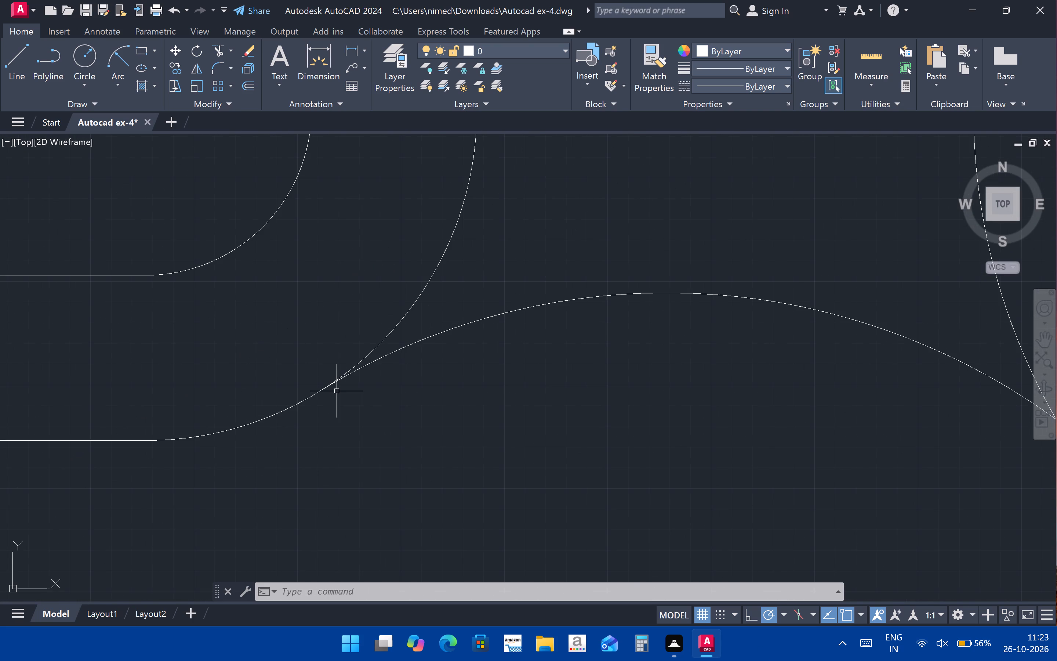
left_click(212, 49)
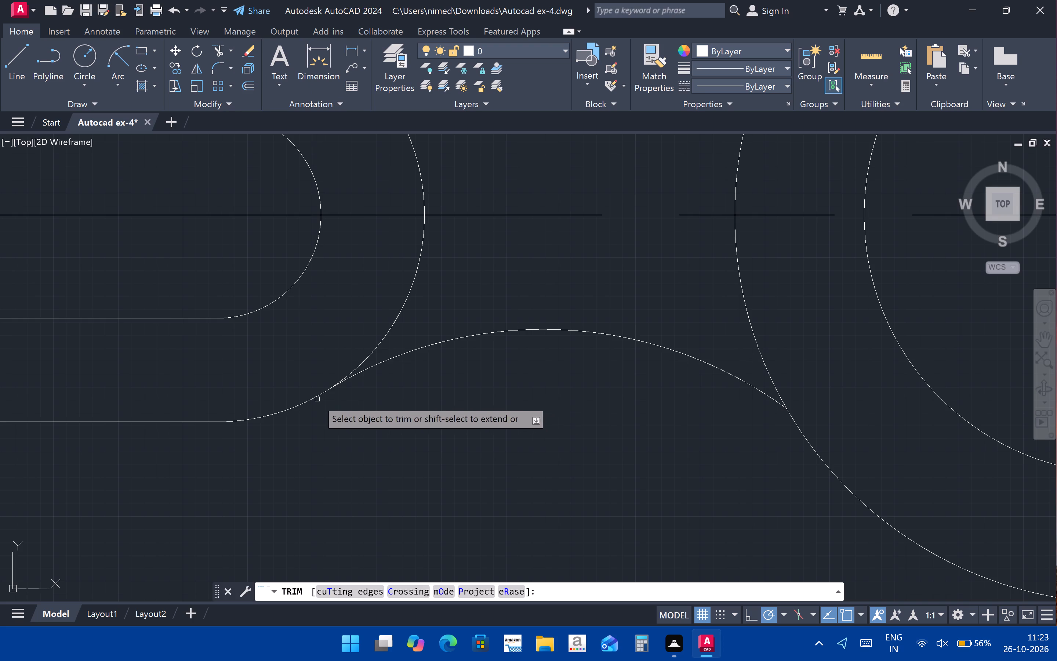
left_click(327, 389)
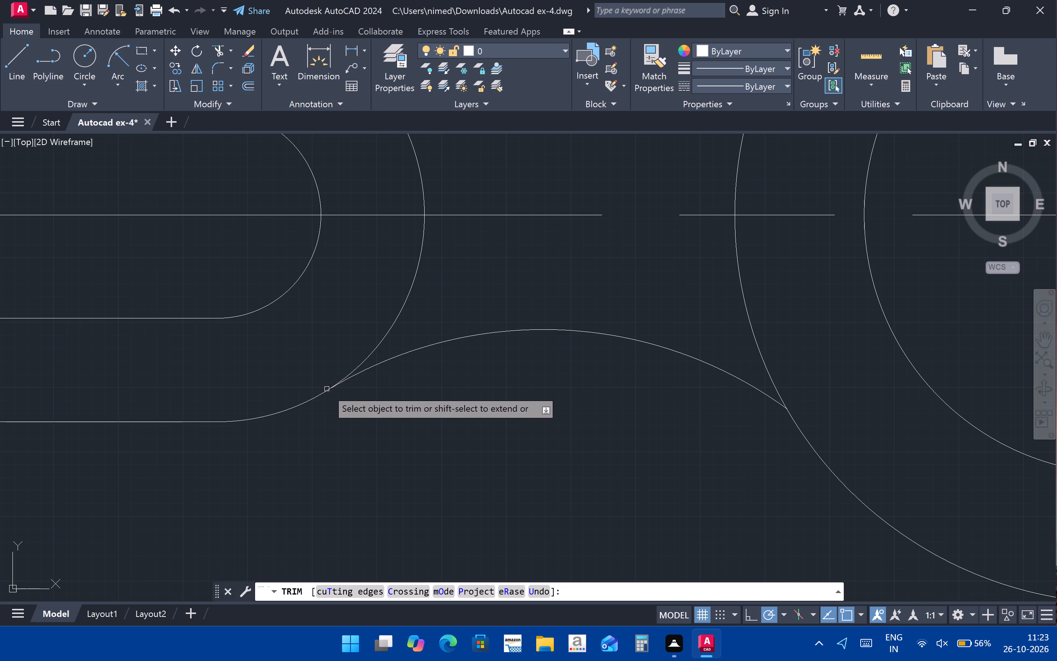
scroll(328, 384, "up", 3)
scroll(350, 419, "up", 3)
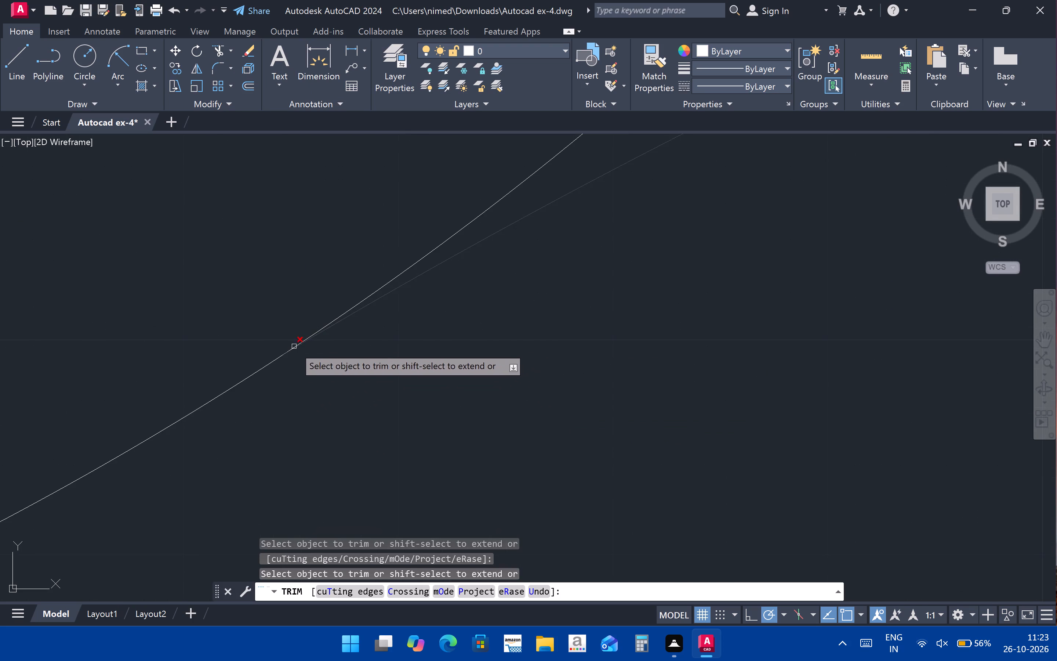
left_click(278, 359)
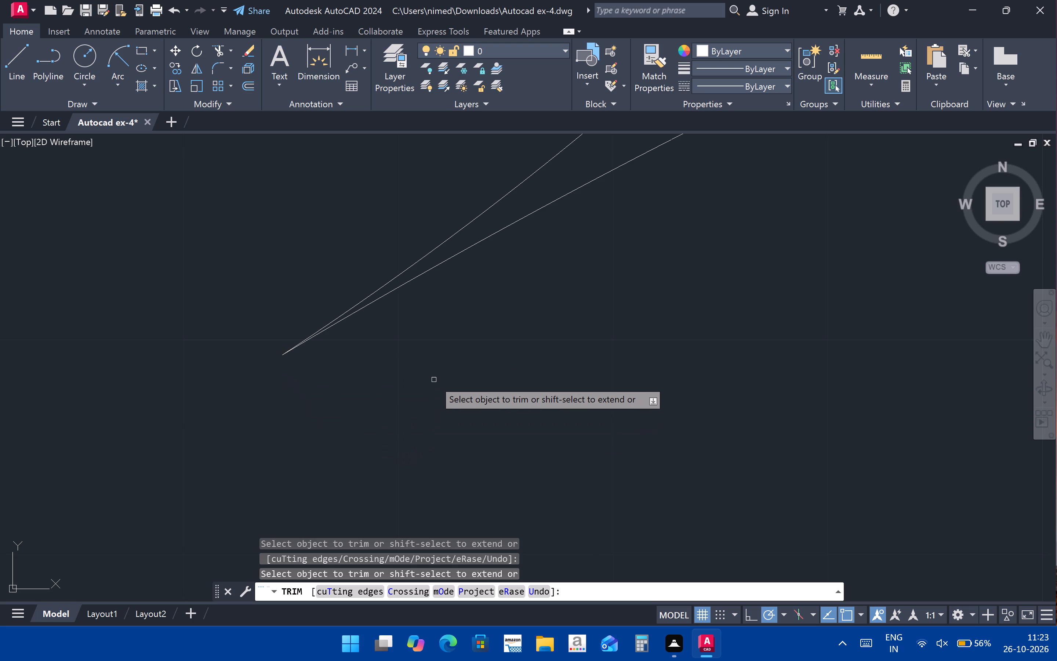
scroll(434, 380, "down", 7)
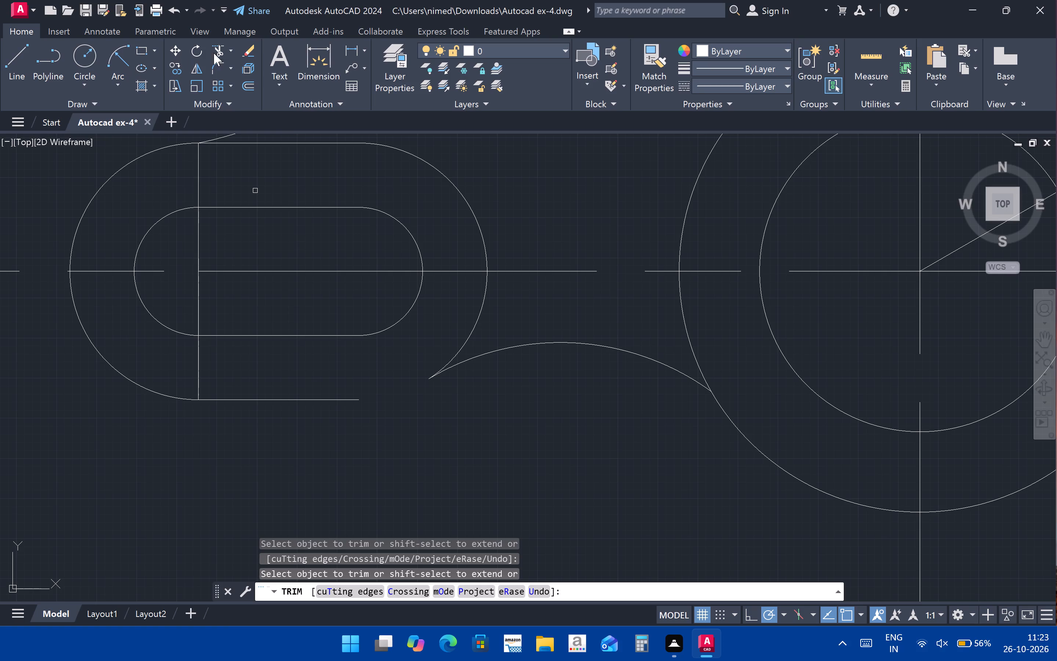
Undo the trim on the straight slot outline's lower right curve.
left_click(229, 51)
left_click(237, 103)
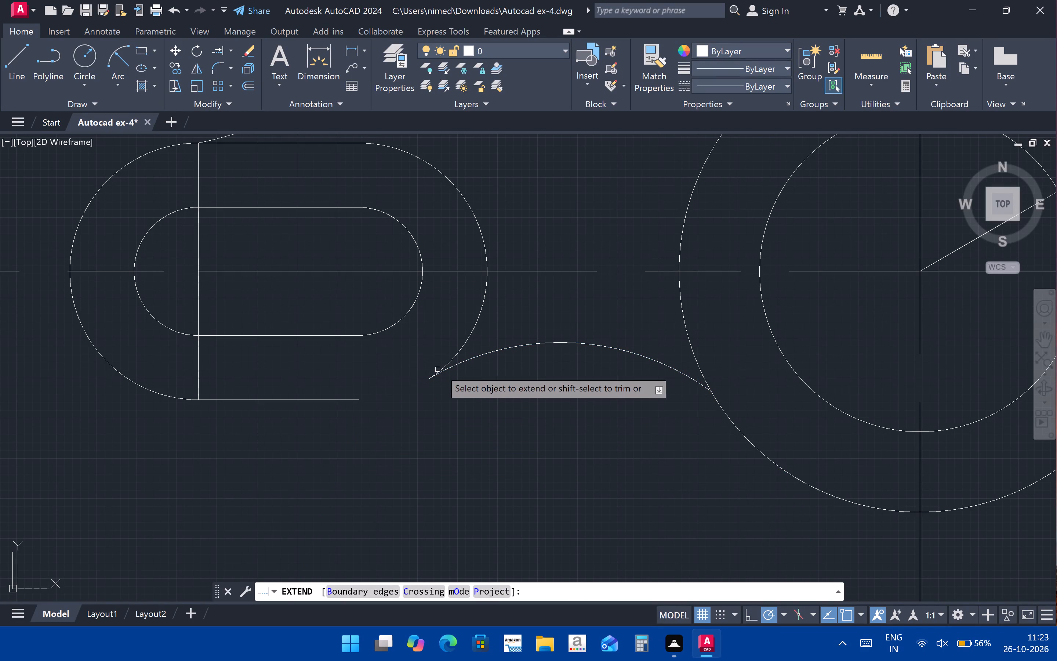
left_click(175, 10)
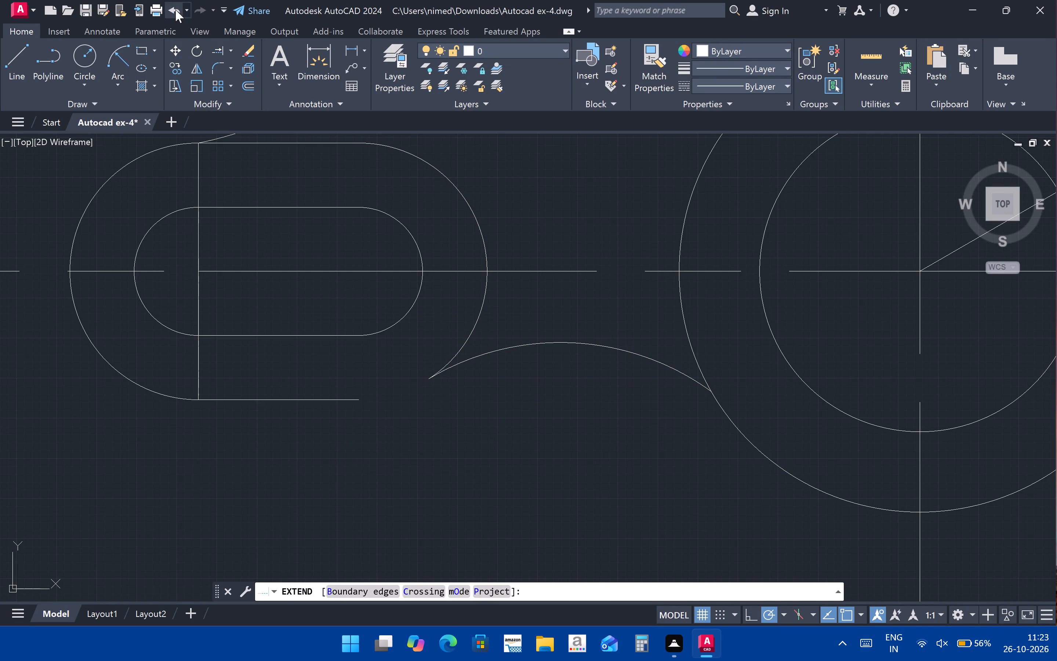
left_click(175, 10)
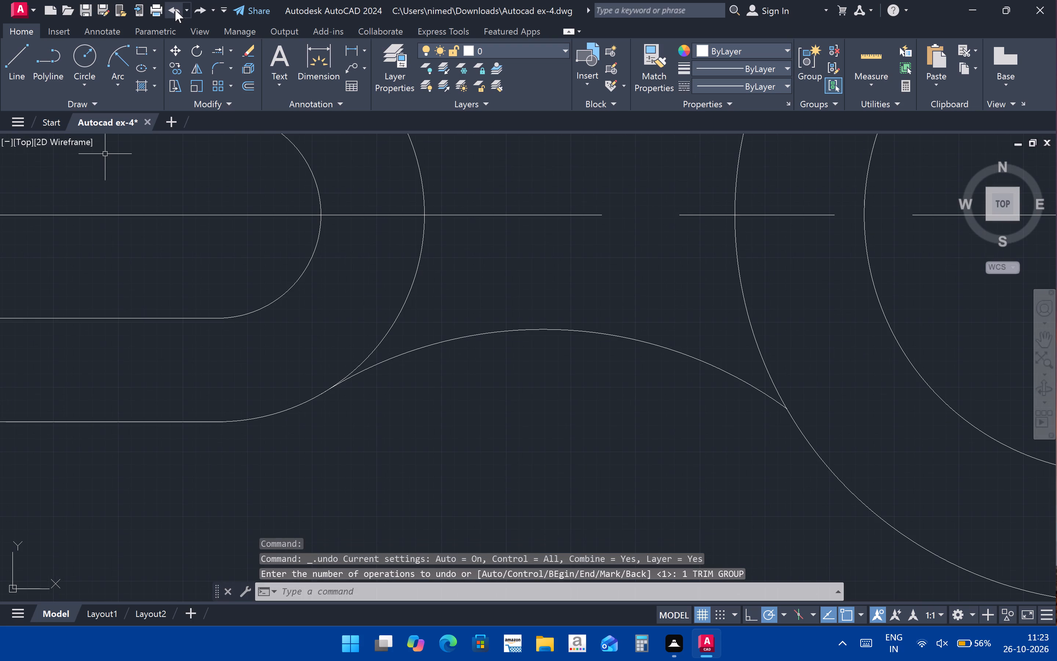
Extend the vertical centreline above the central boss up to the top of the upper boss's outer circle.
scroll(382, 346, "down", 4)
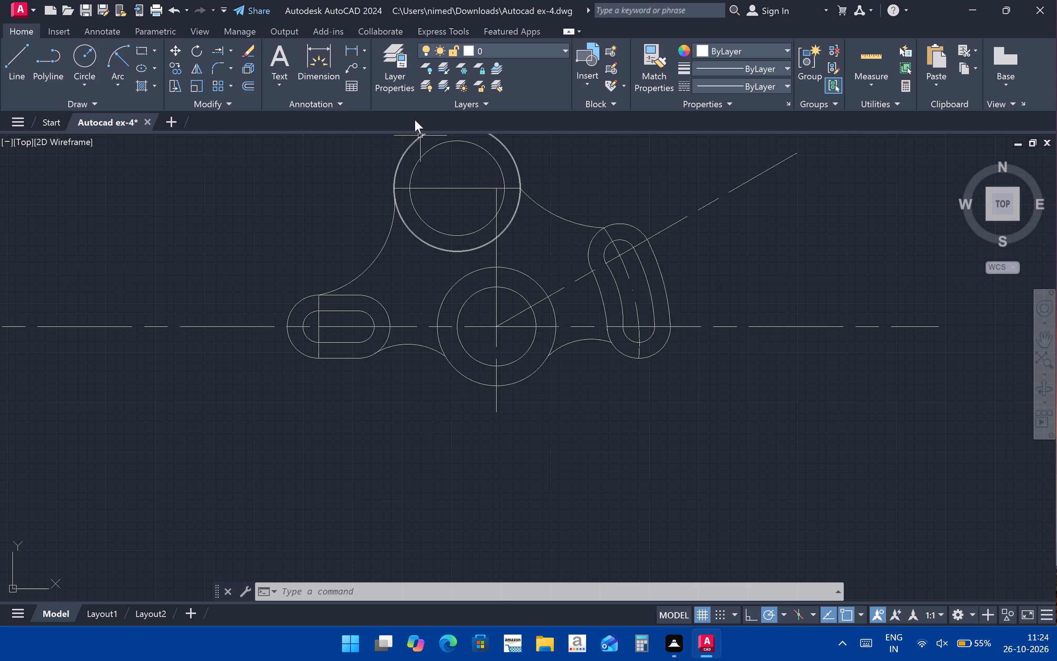
scroll(508, 324, "up", 1)
middle_click_drag(508, 329, 491, 503)
scroll(570, 314, "down", 3)
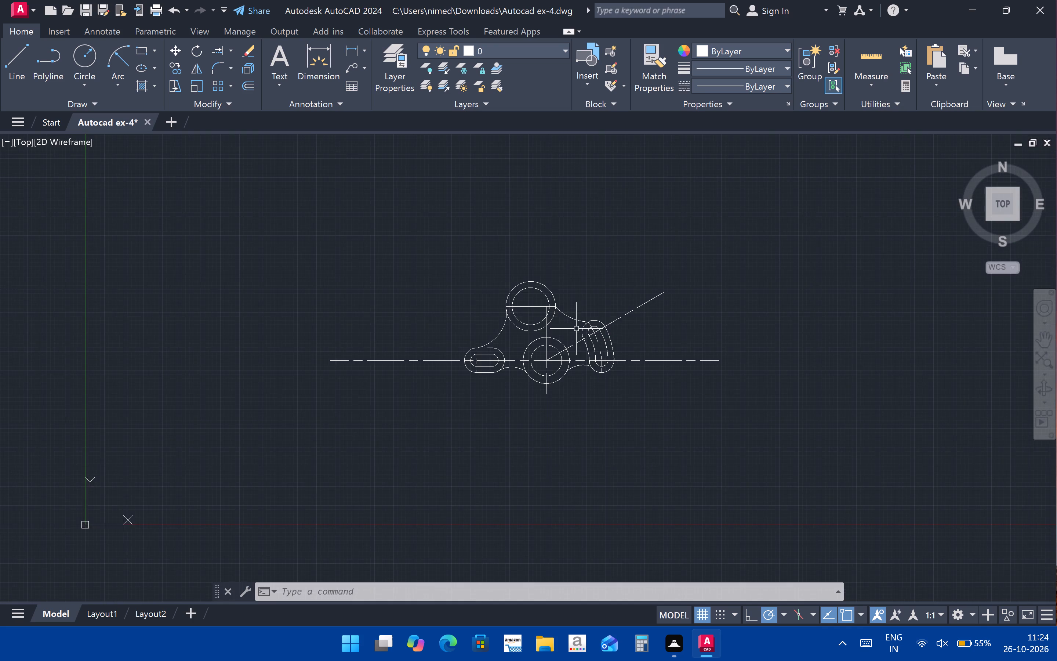
scroll(590, 356, "up", 1)
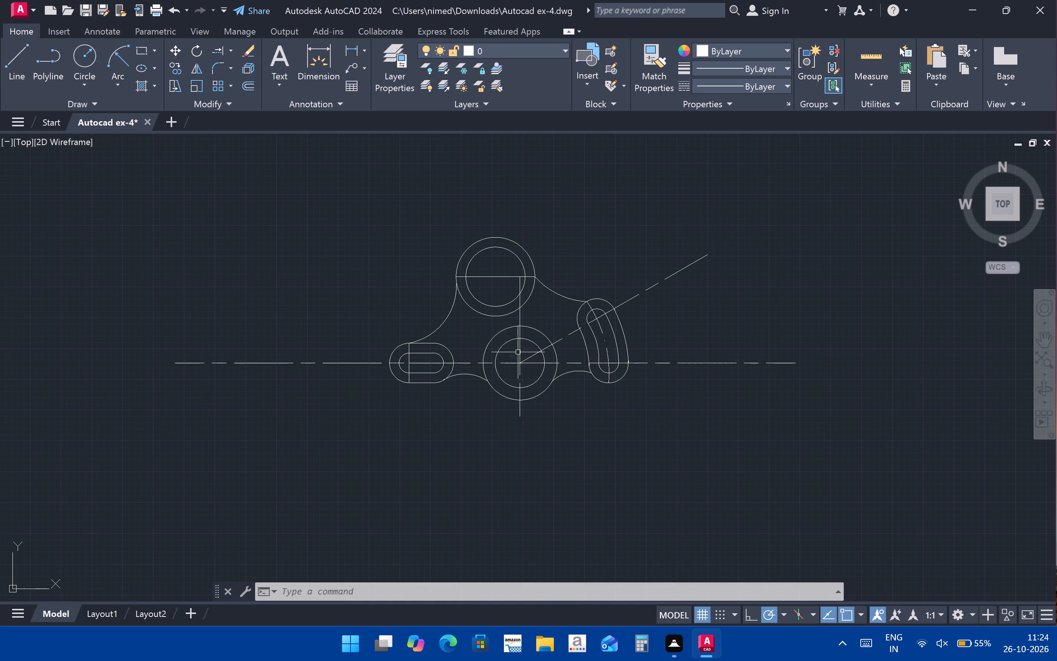
left_click(229, 53)
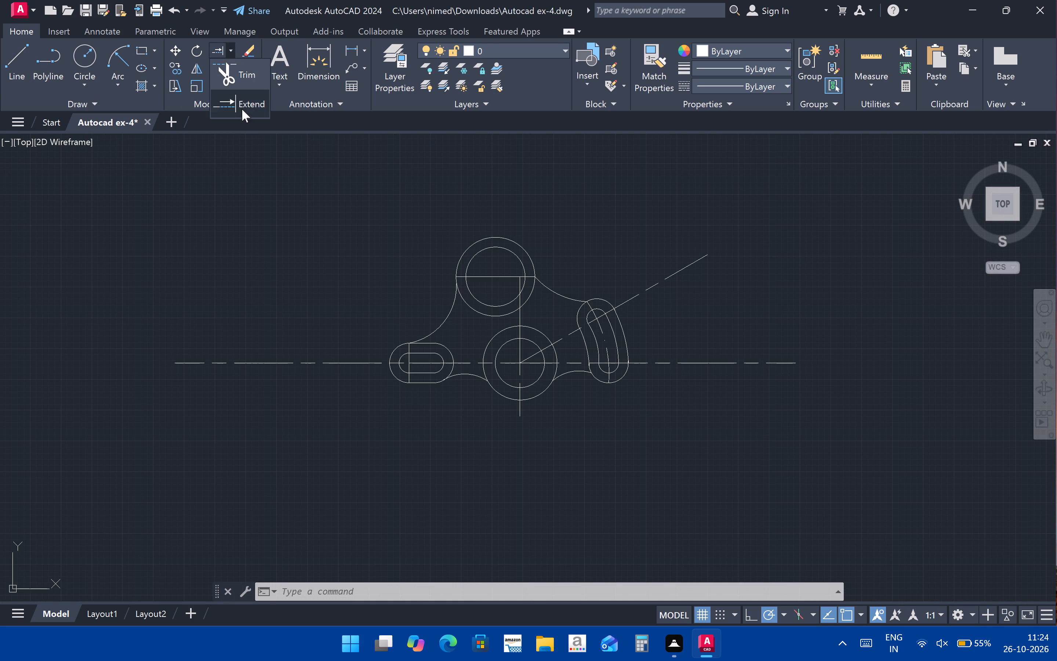
left_click(242, 109)
left_click(520, 319)
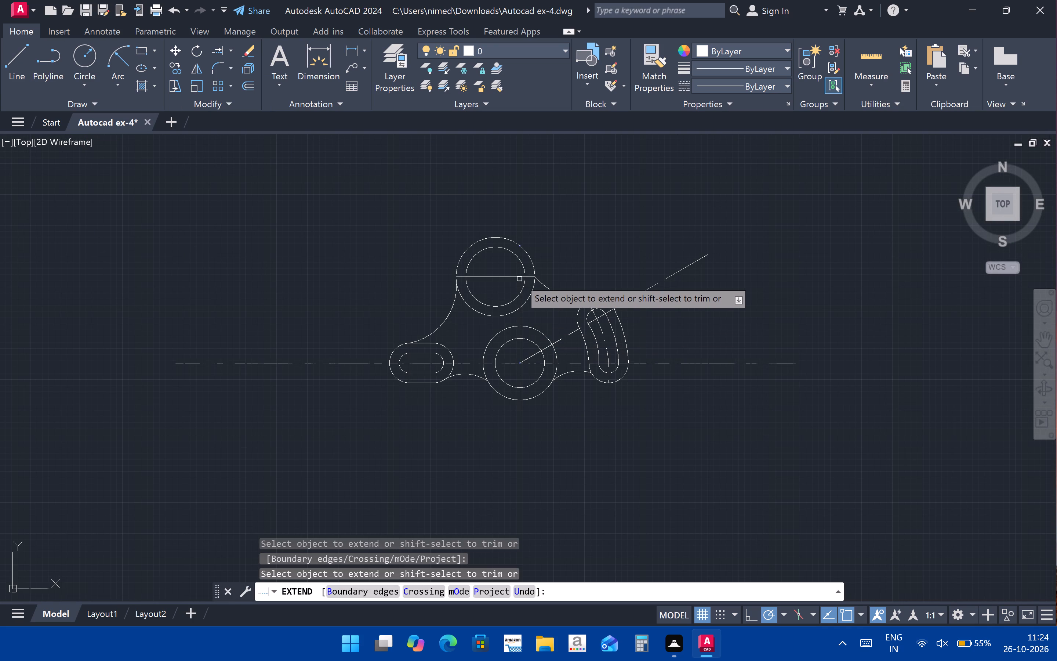
left_click(519, 269)
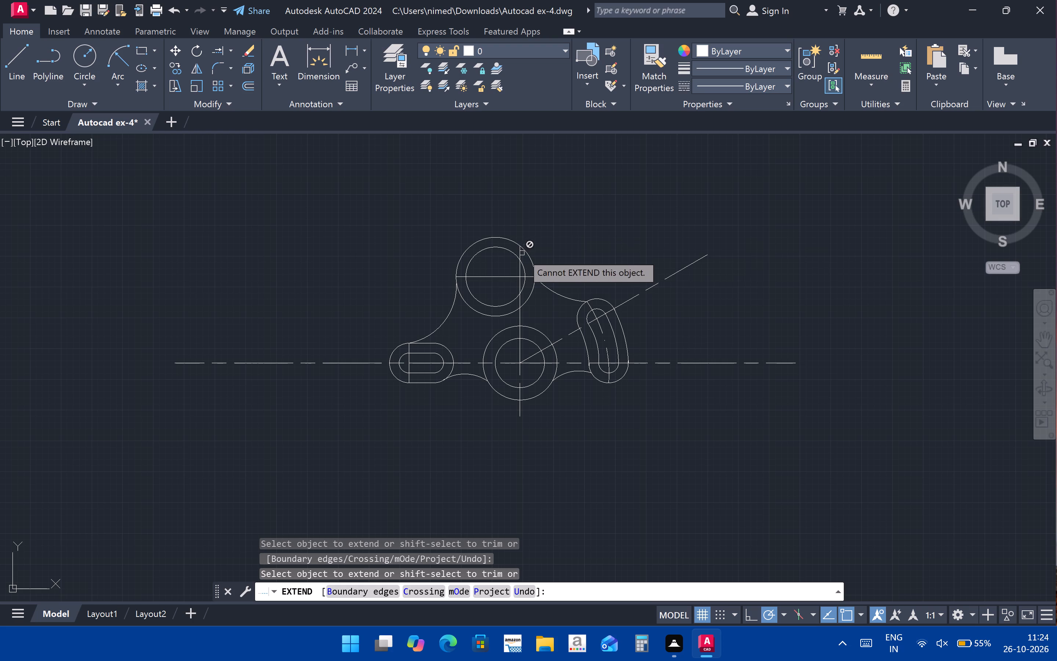
key("Escape")
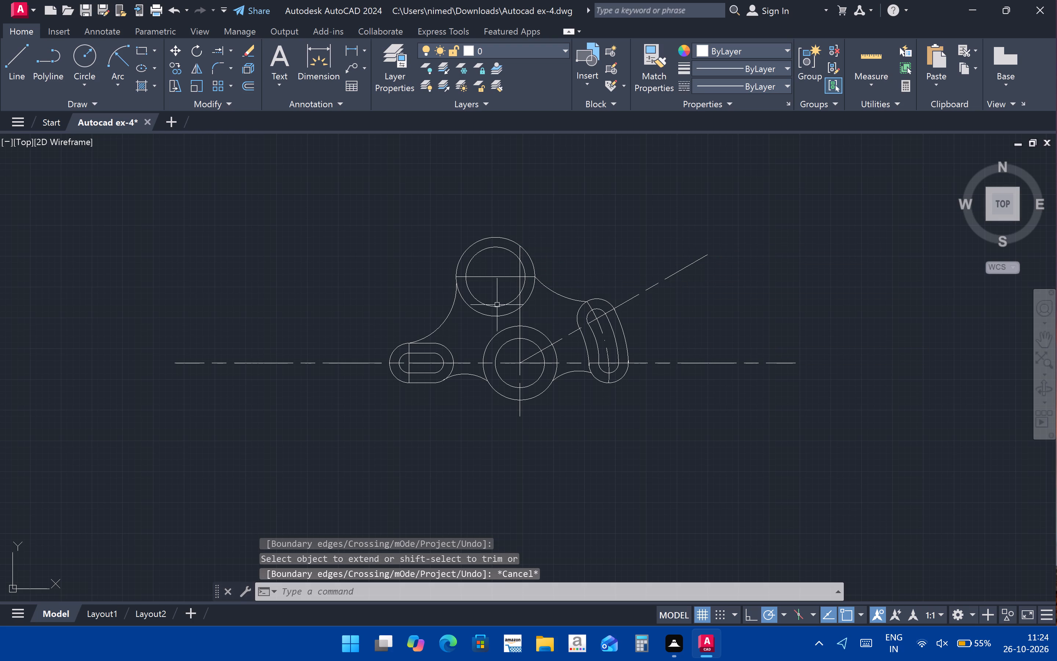
Change the extended vertical centreline between the central and upper bosses to a broken ACAD linetype.
left_click(520, 324)
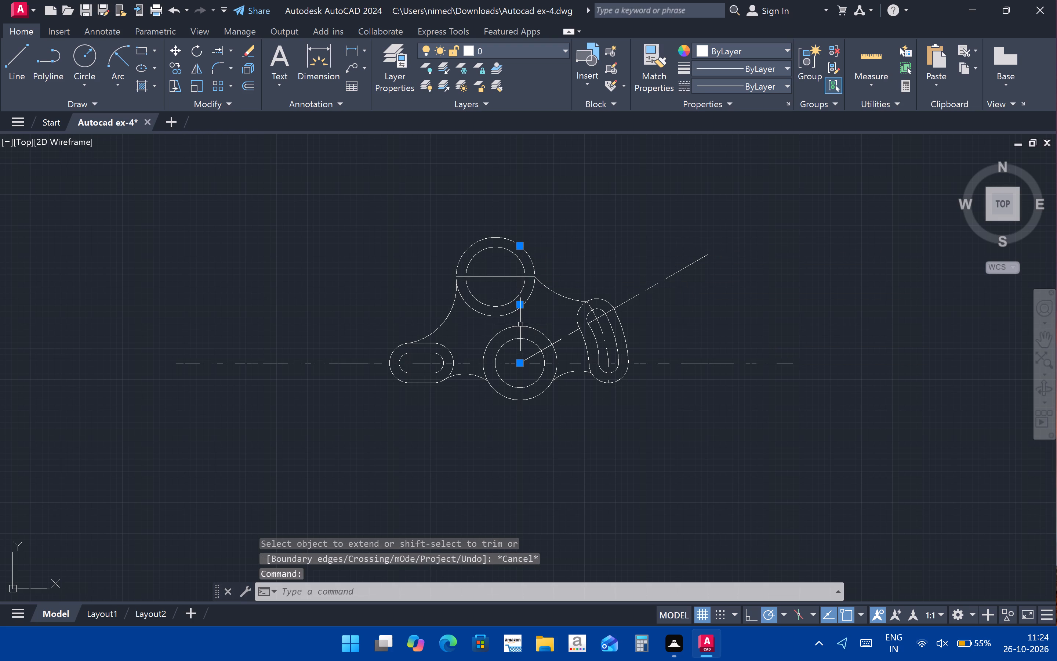
left_click(744, 86)
left_click(757, 137)
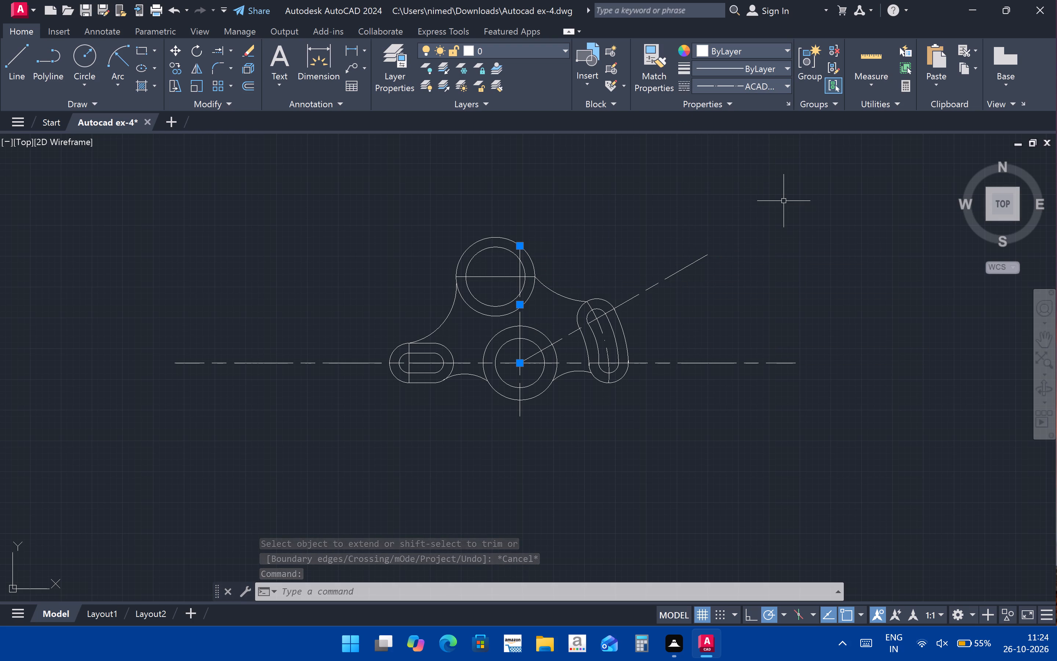
key("Escape")
Change the right half of the upper boss's horizontal centreline to a dash-patterned ACAD linetype.
scroll(496, 302, "up", 2)
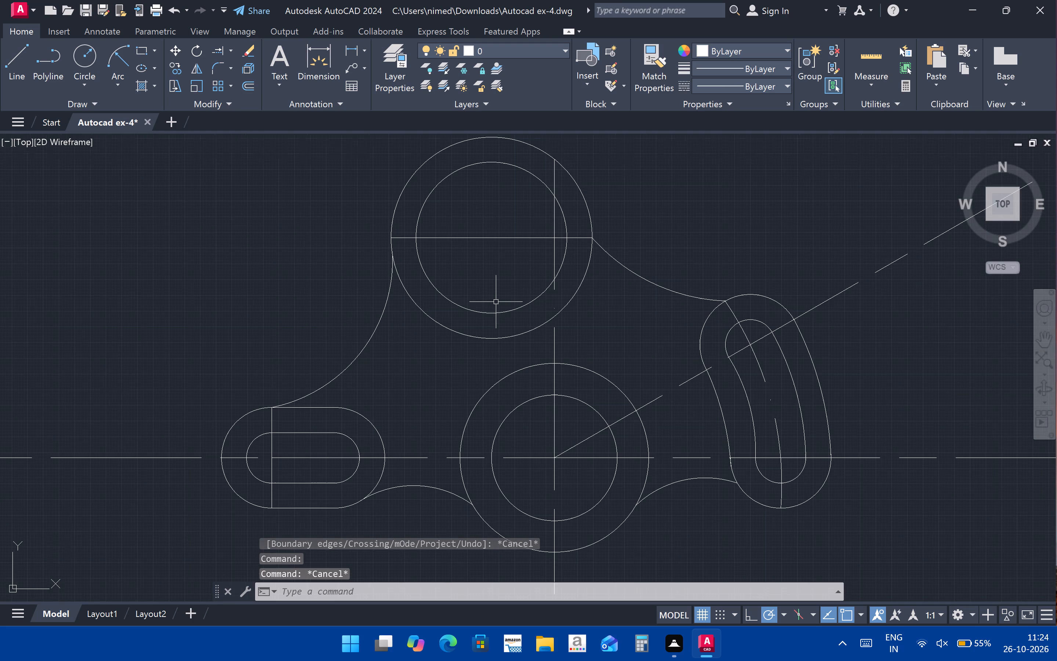
scroll(496, 302, "up", 1)
scroll(609, 324, "down", 4)
scroll(640, 377, "up", 2)
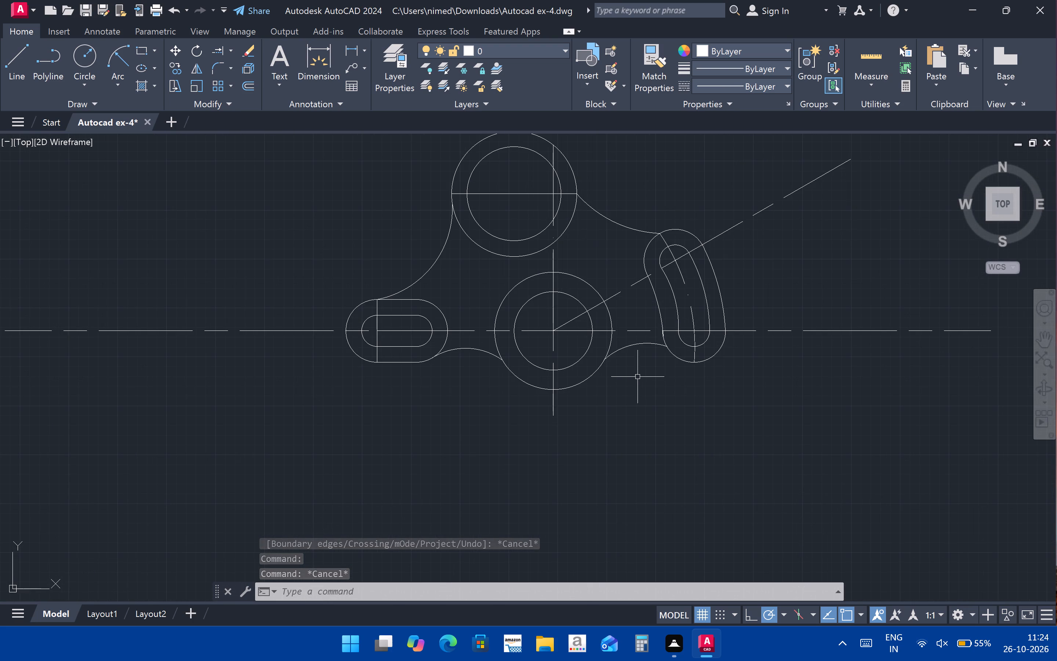
middle_click_drag(633, 376, 629, 422)
left_click(532, 241)
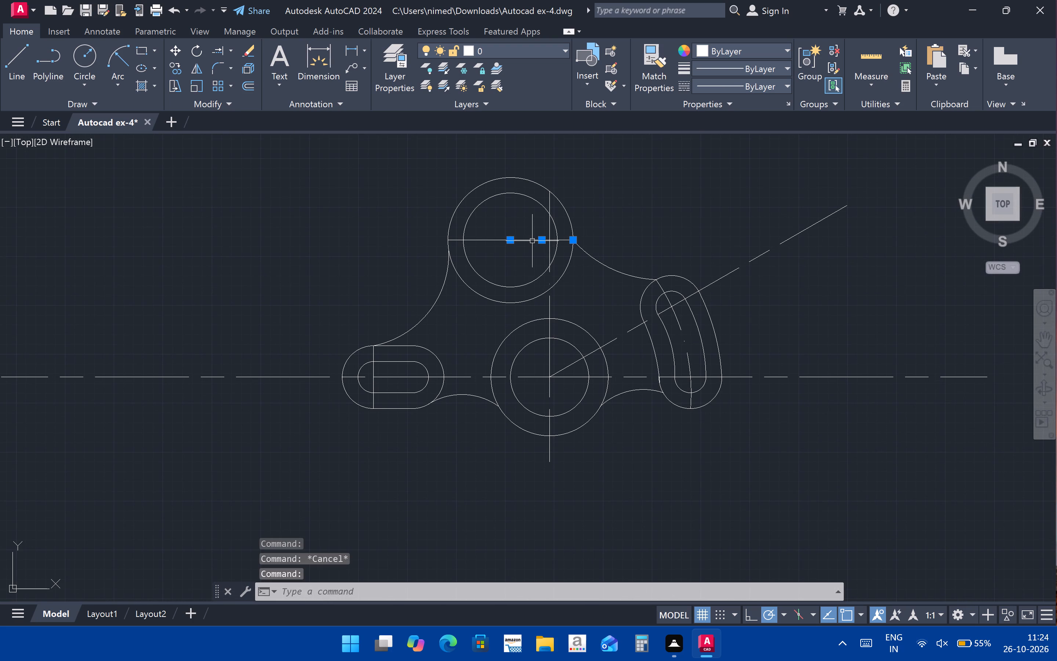
left_click(726, 84)
left_click(742, 148)
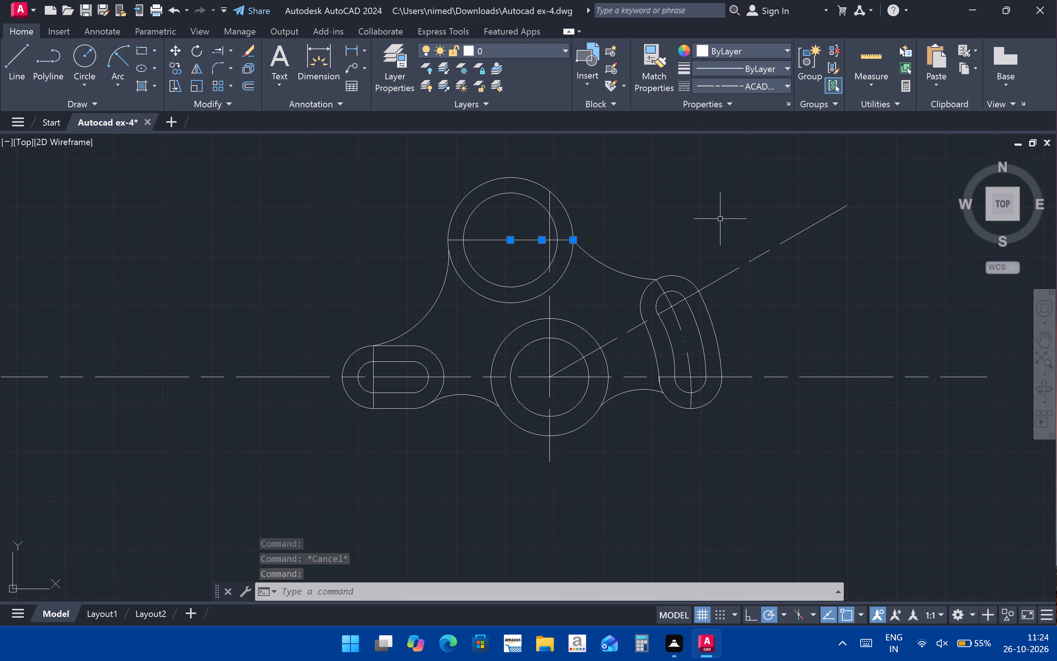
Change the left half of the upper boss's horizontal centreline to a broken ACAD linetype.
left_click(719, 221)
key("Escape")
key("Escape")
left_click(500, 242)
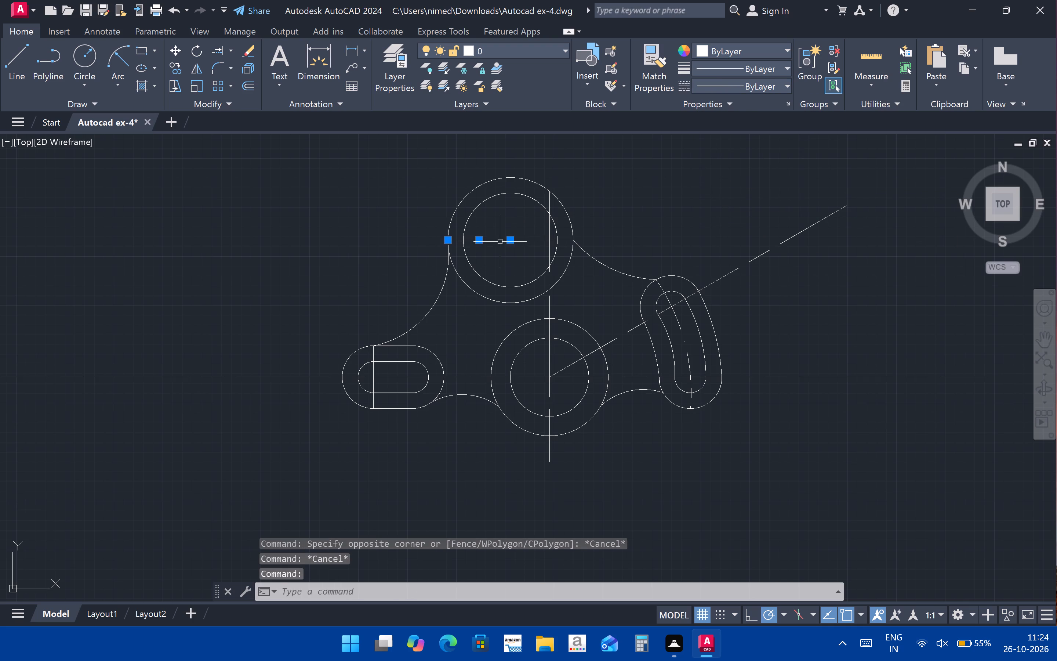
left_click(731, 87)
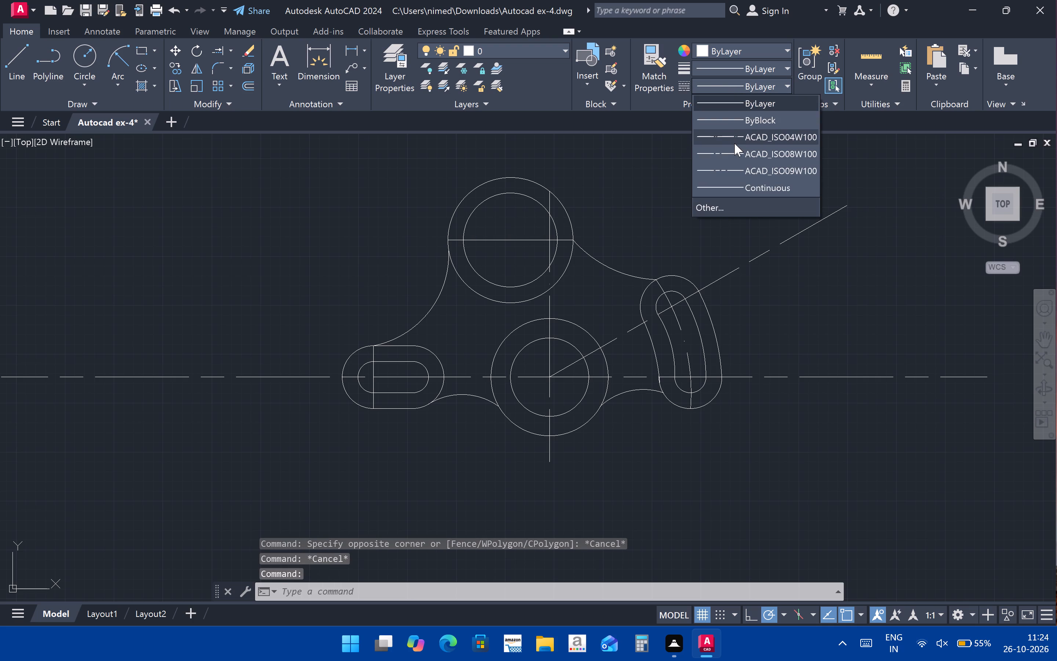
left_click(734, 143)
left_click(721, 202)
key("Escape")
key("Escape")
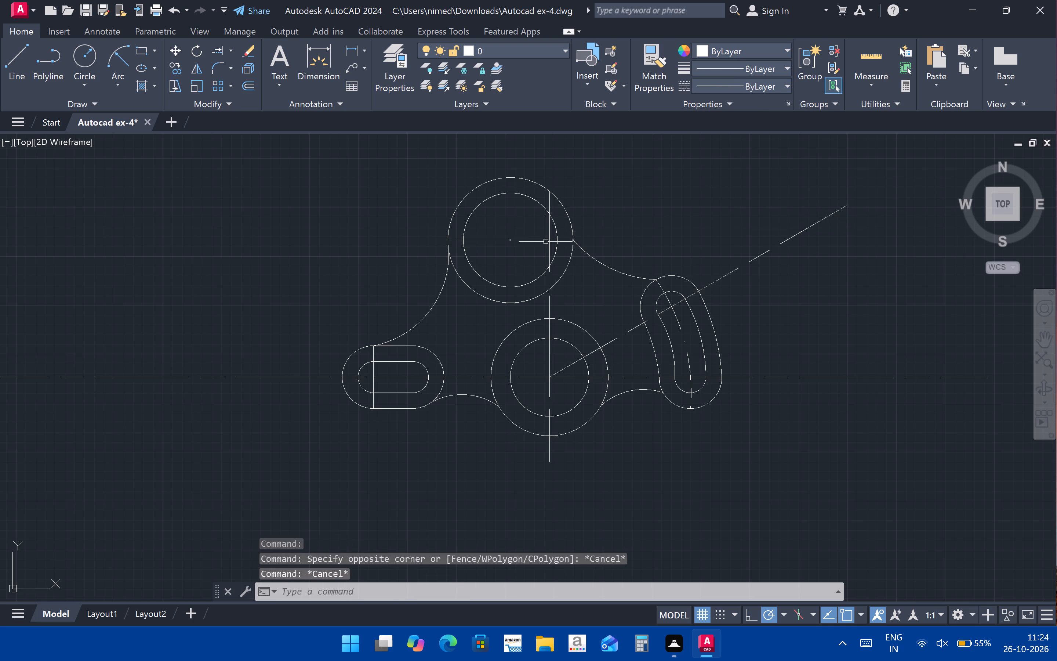
Erase both halves of the upper boss's horizontal centreline.
left_click(545, 242)
key("Delete")
left_click(498, 243)
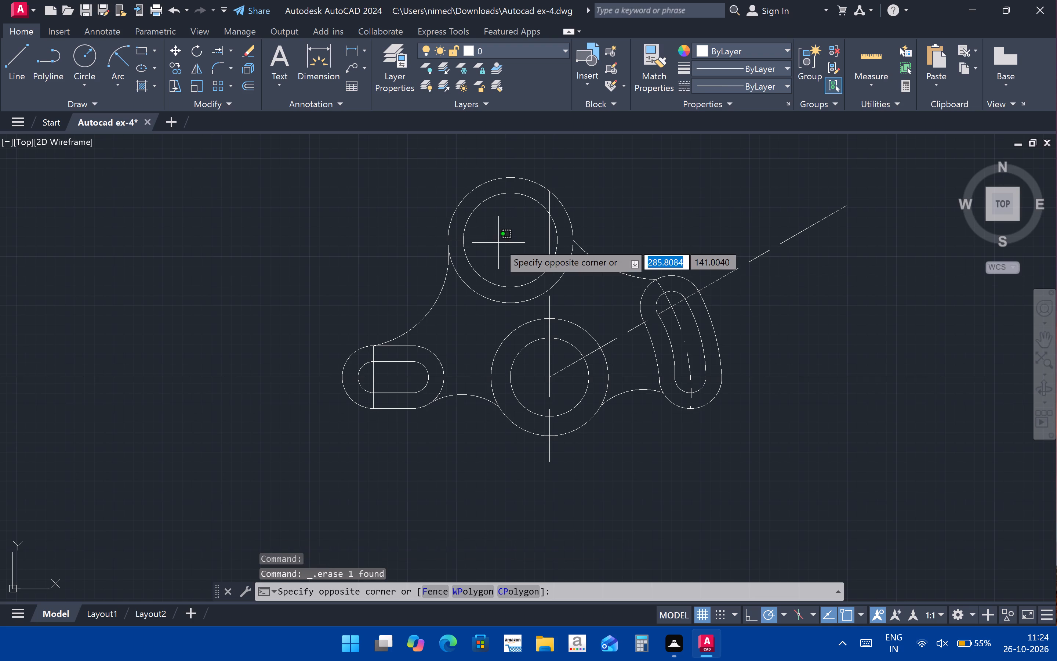
key("Delete")
left_click(495, 243)
left_click(494, 239)
key("Delete")
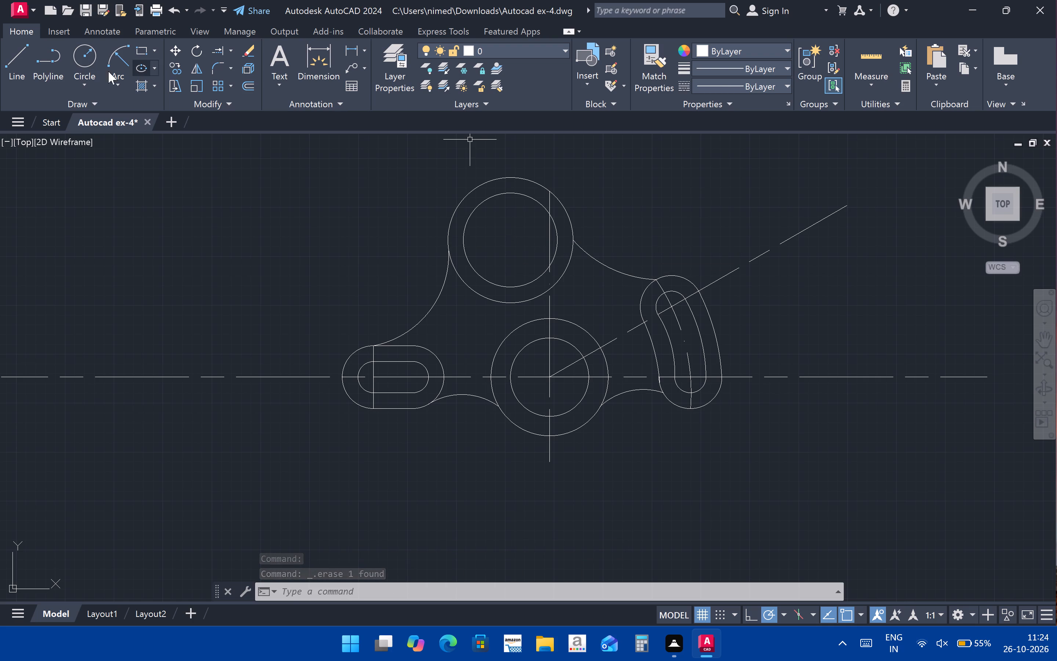
Draw a horizontal centreline about 38.6 mm long and a vertical one through the upper boss's centre, both overshooting its outer circle.
left_click(22, 62)
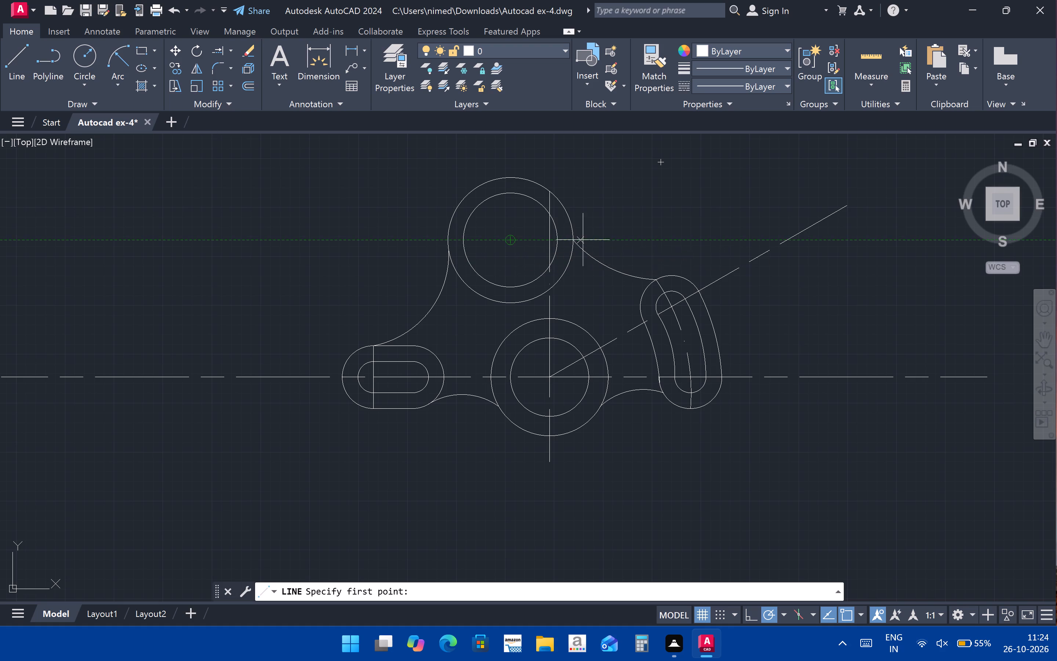
left_click(591, 239)
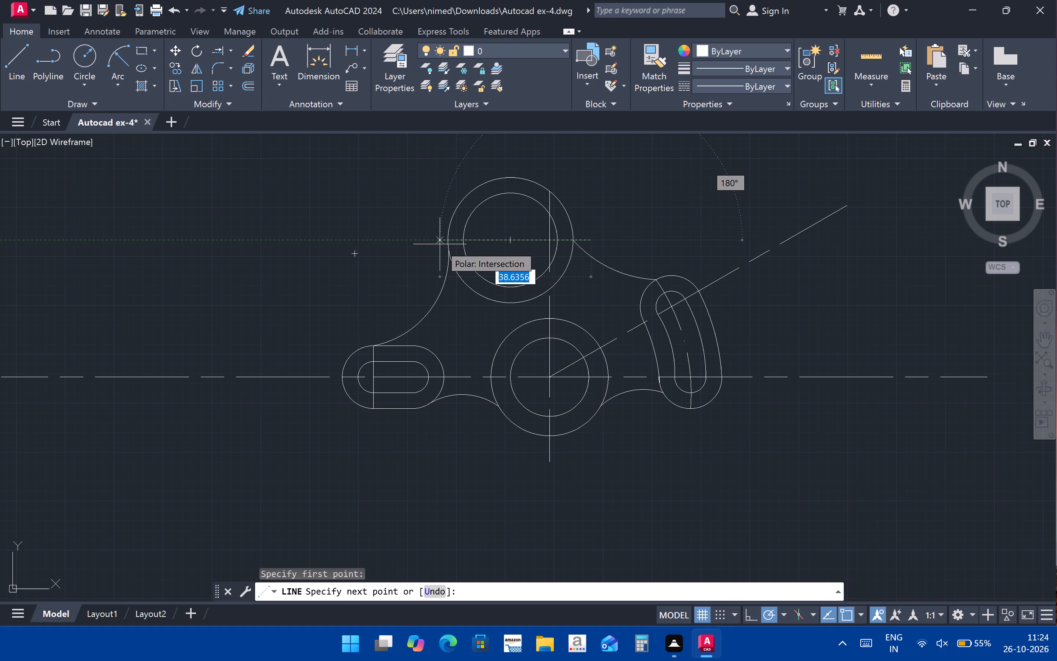
left_click(440, 244)
key("Escape")
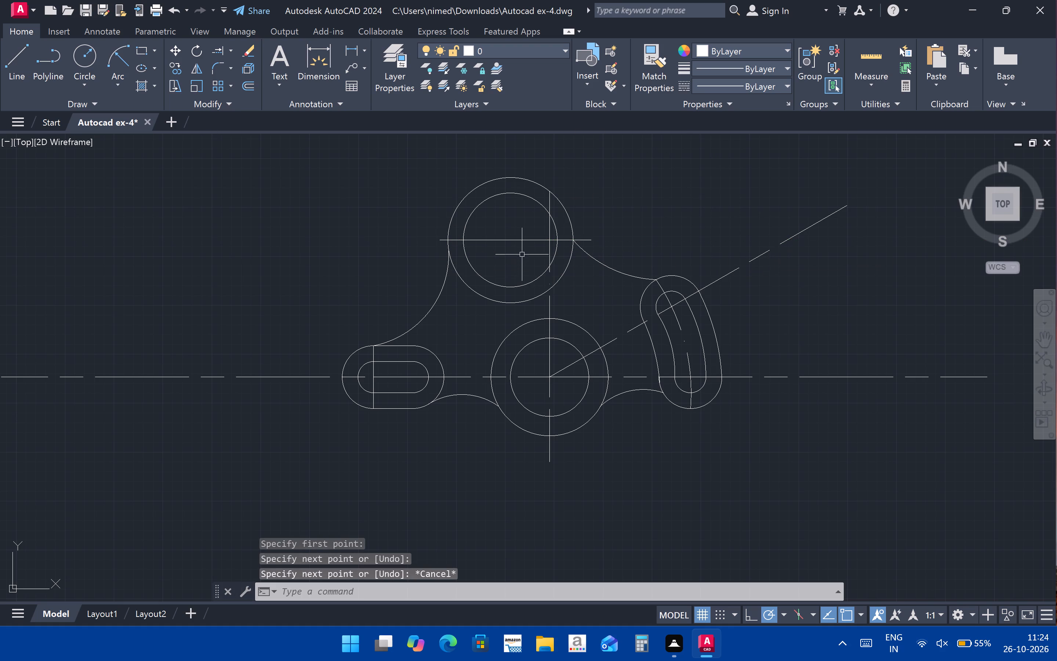
key("Return")
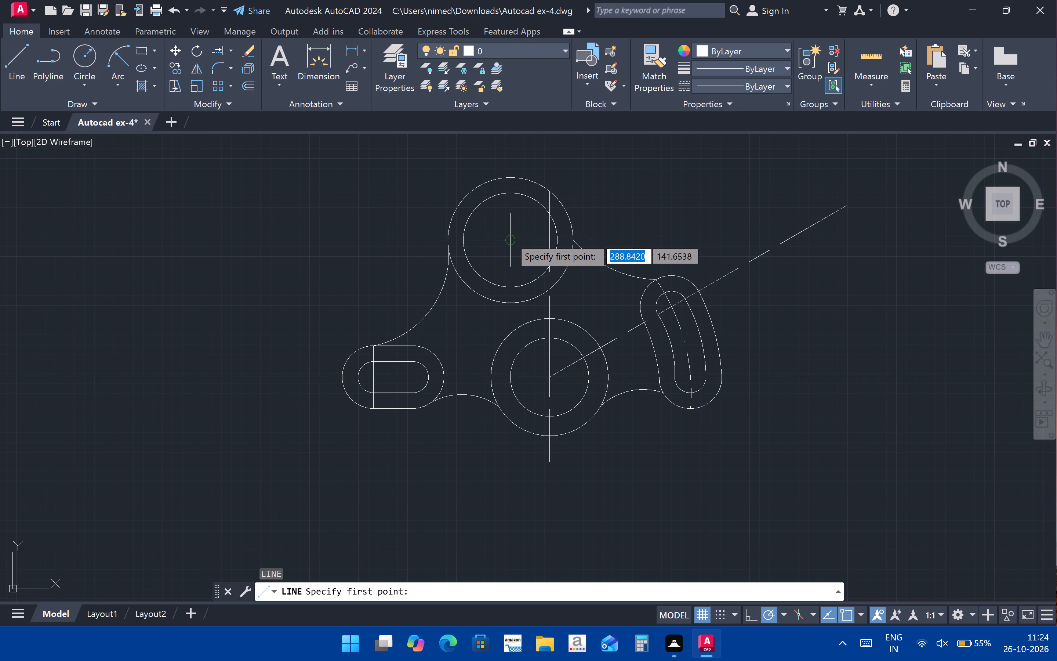
left_click(511, 160)
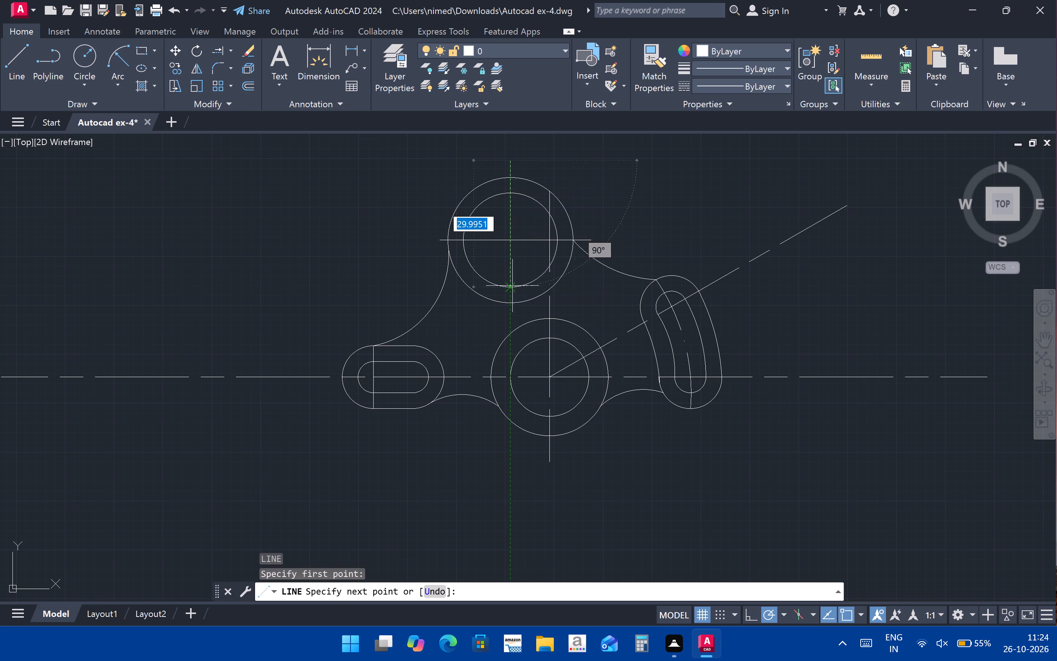
left_click(511, 318)
key("Escape")
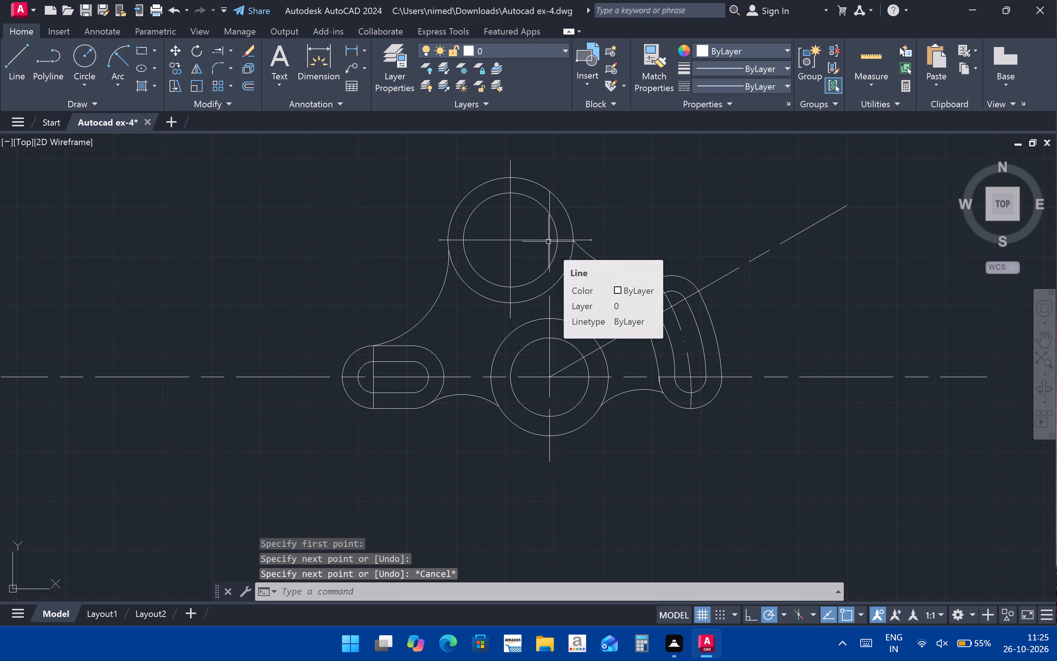
Change the upper boss's new horizontal and vertical centrelines to the ACAD_ISO08W100 linetype.
left_click(548, 242)
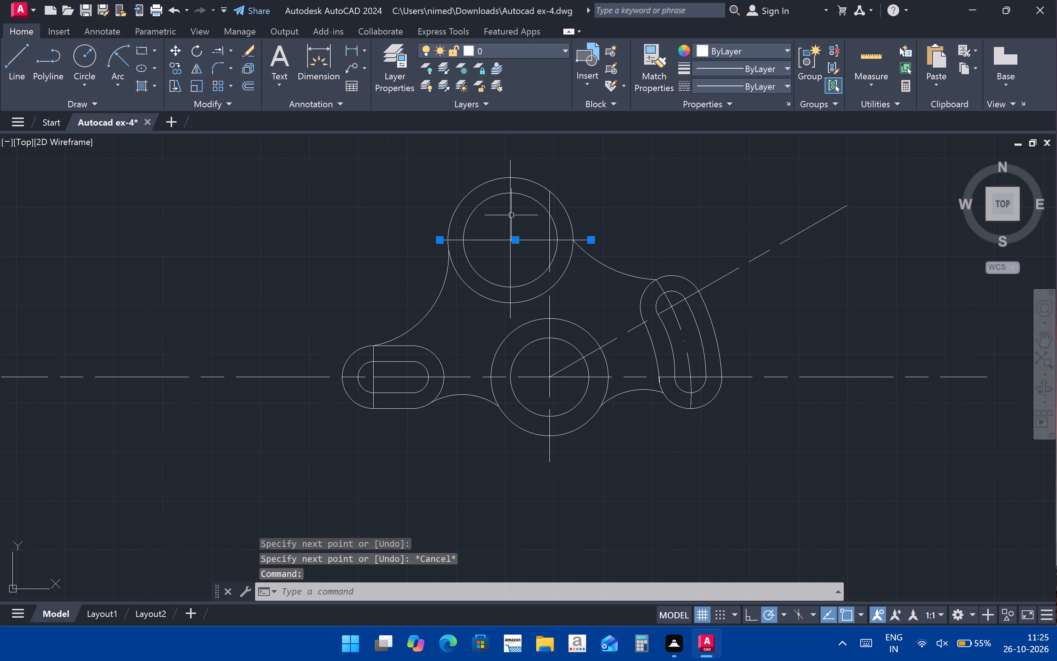
left_click(511, 214, "ctrl")
left_click(511, 214)
left_click(749, 92)
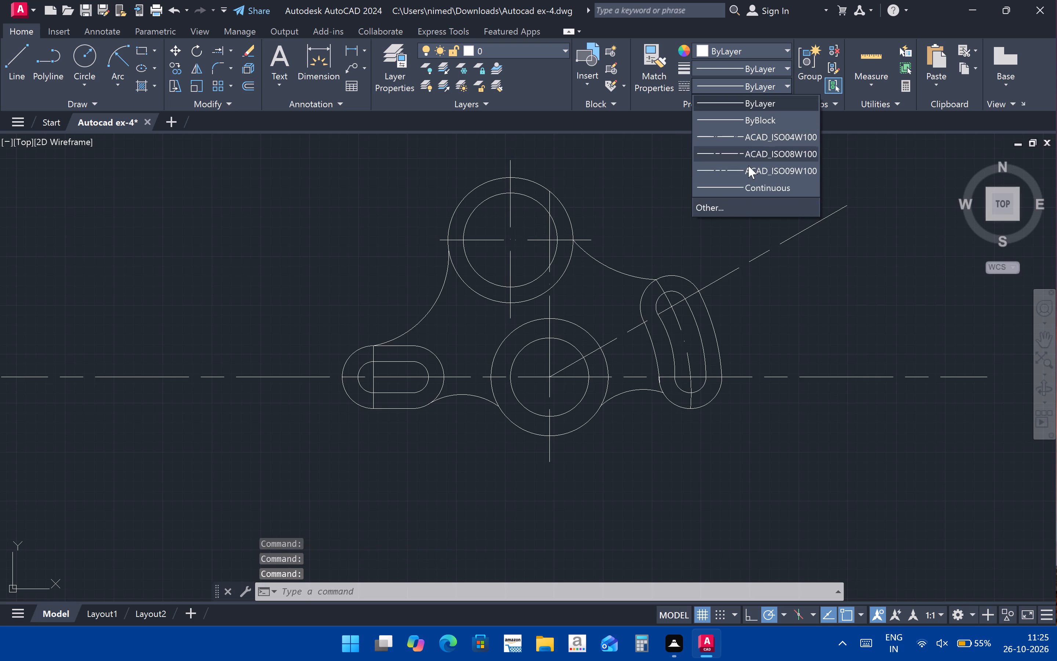
left_click(749, 147)
left_click(832, 187)
left_click(796, 170)
key("Escape")
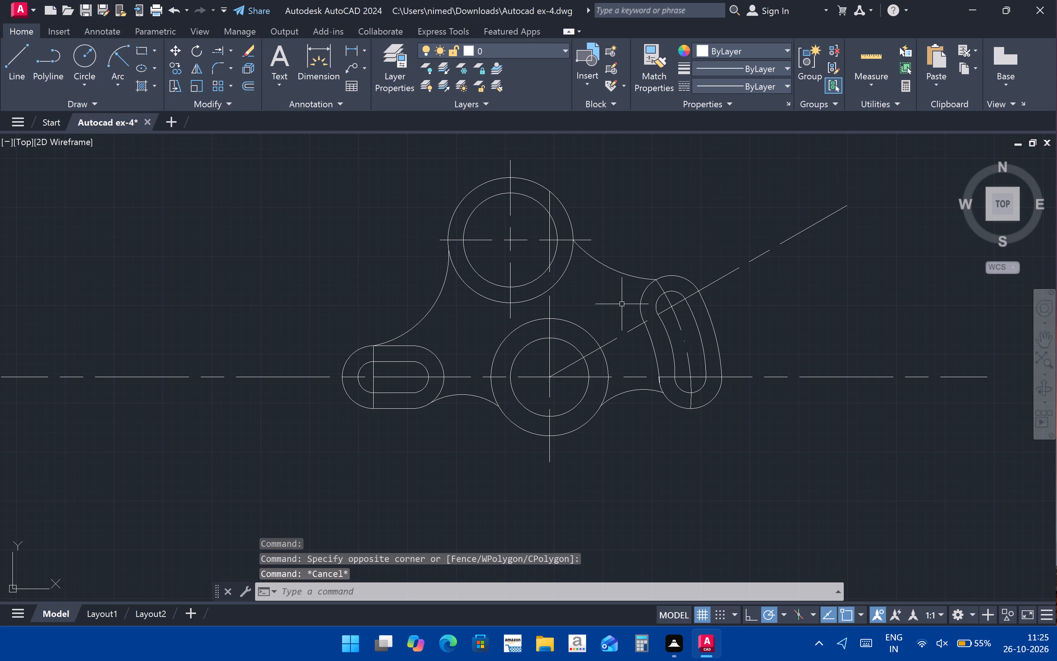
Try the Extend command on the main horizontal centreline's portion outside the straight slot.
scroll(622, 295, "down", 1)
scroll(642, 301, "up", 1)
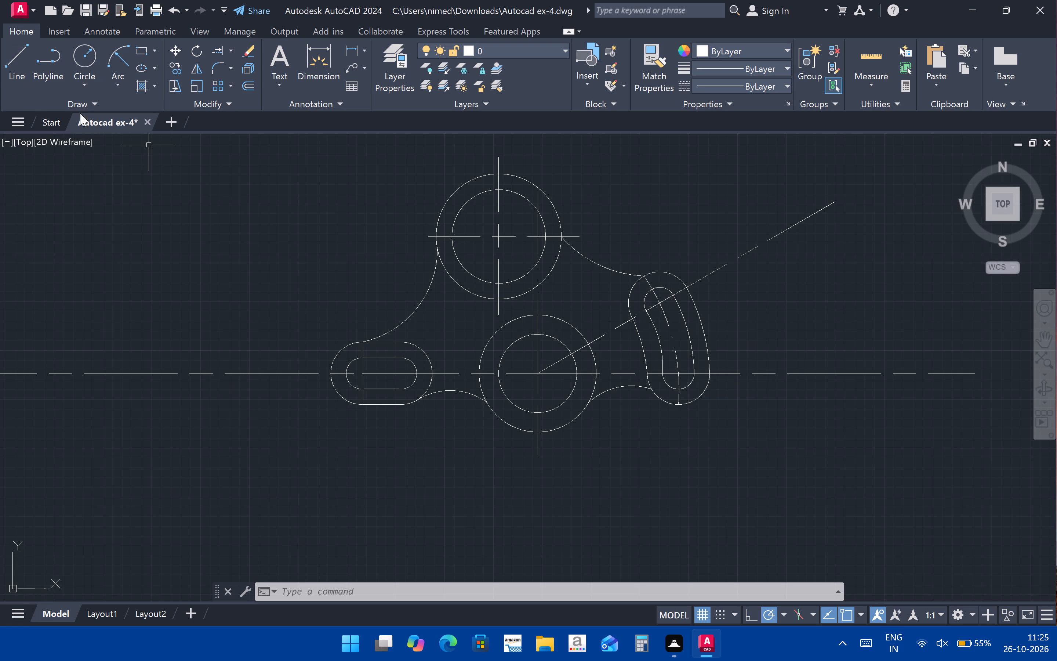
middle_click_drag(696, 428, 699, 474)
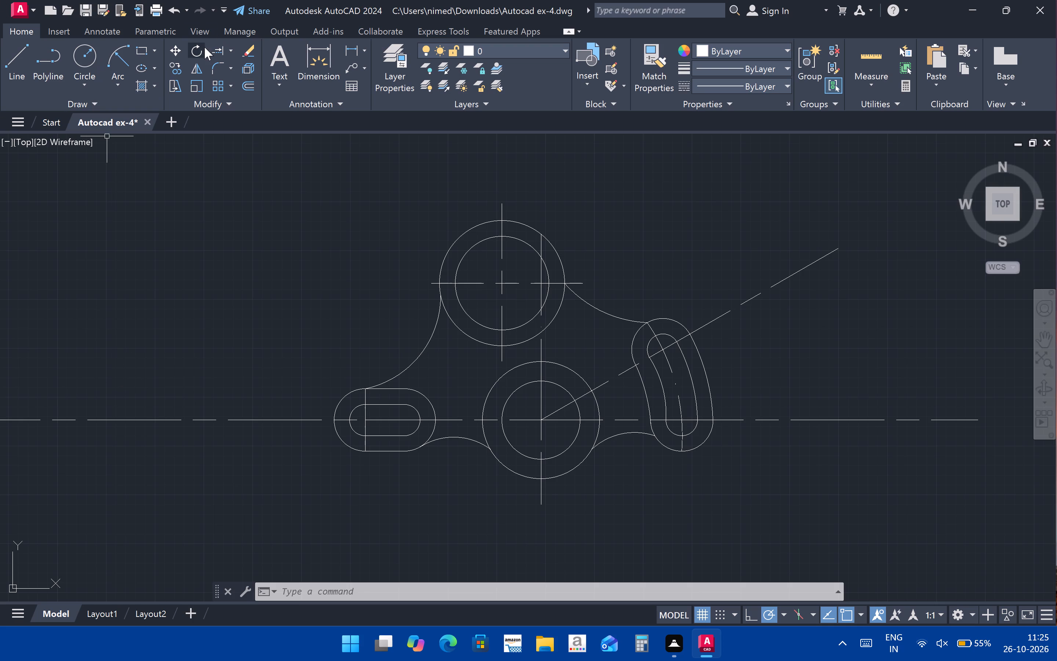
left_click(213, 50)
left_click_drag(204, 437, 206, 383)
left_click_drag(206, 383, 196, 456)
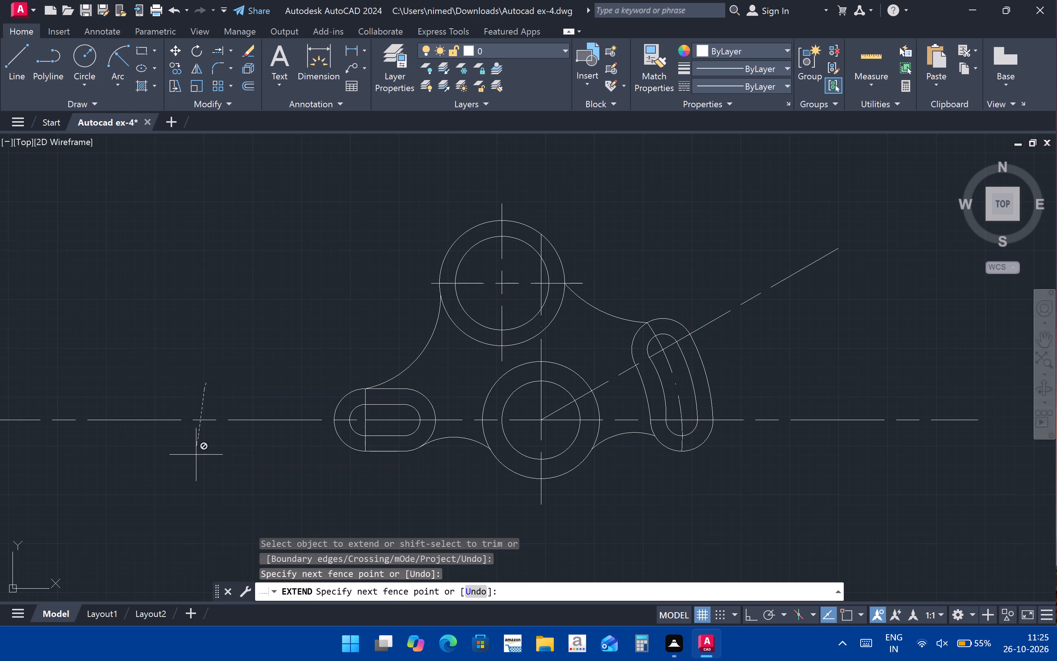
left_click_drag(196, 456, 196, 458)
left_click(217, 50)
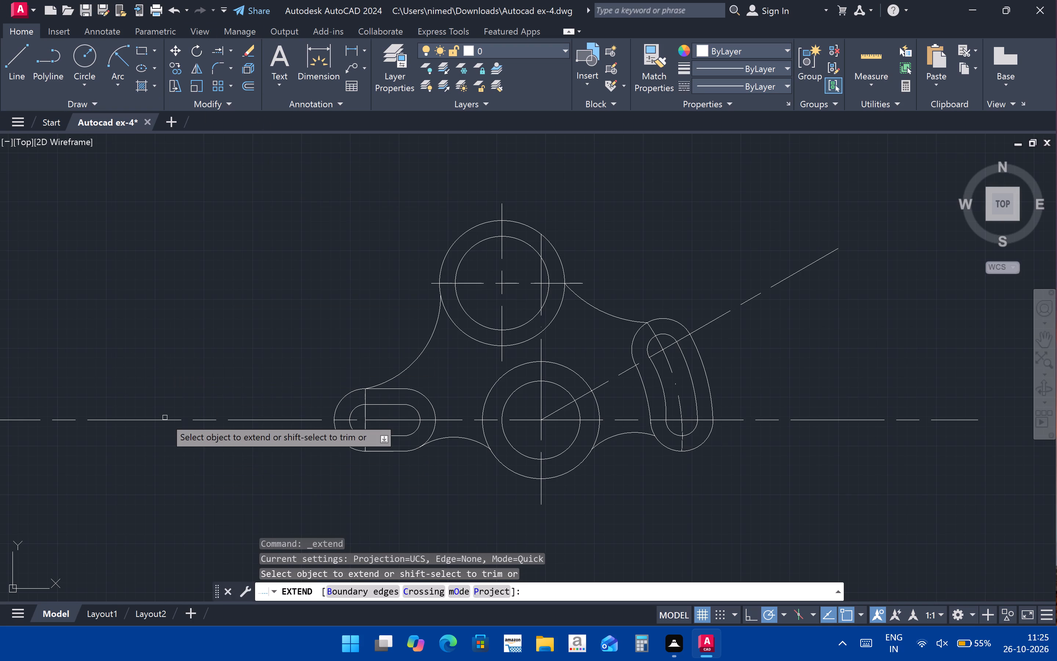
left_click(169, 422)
Trim both ends of the main horizontal centreline back to the outer outlines of the straight and curved slots.
left_click(229, 48)
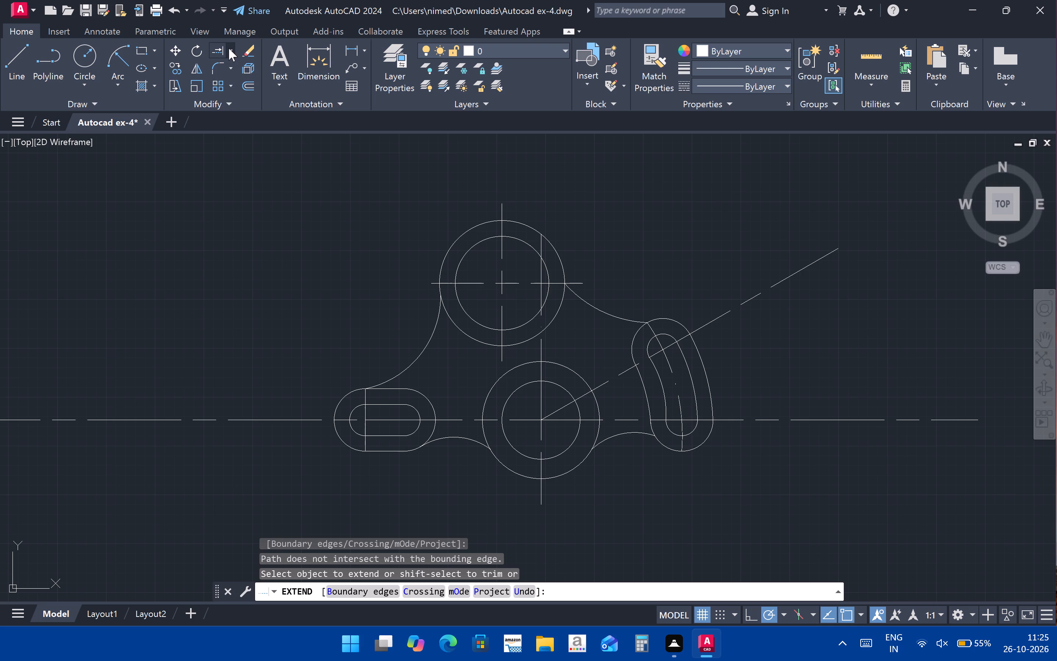
left_click(233, 84)
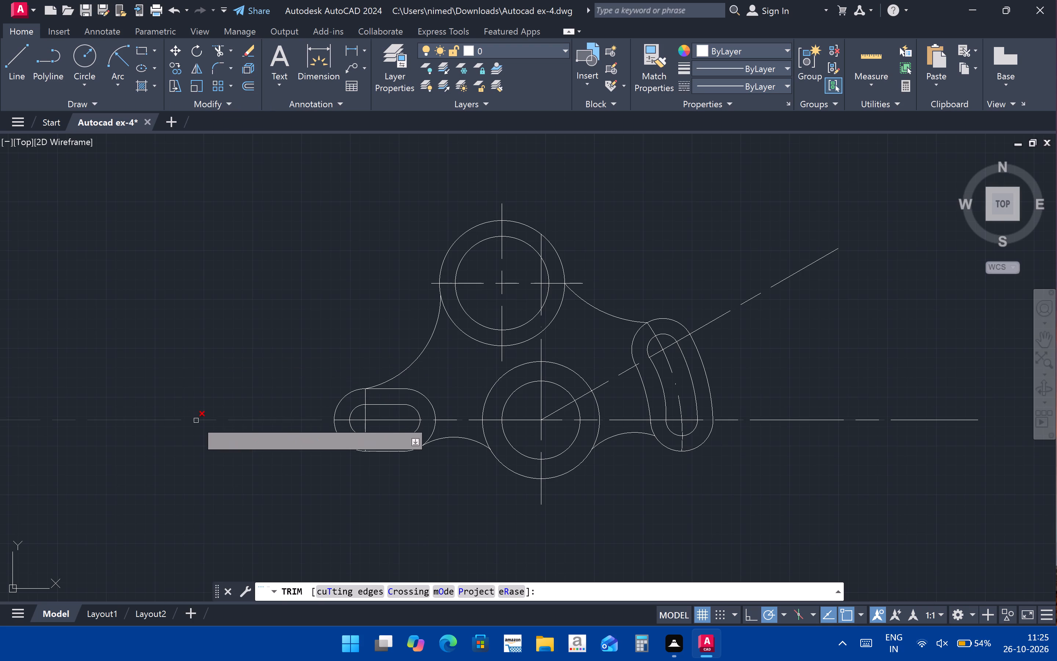
left_click(196, 420)
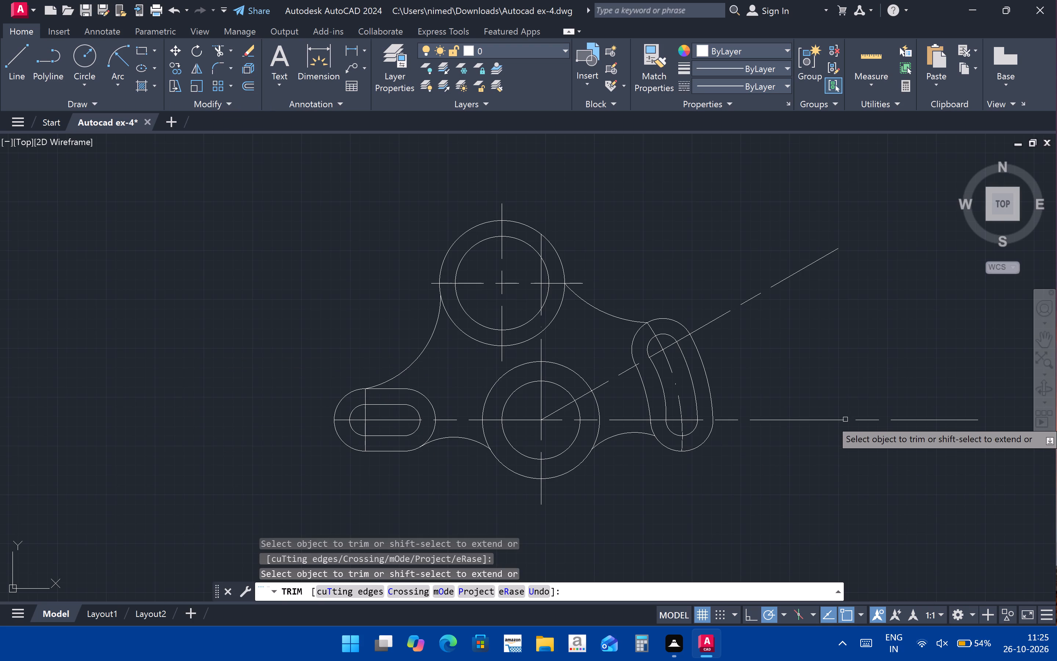
left_click(841, 420)
scroll(708, 411, "down", 1)
scroll(722, 431, "up", 1)
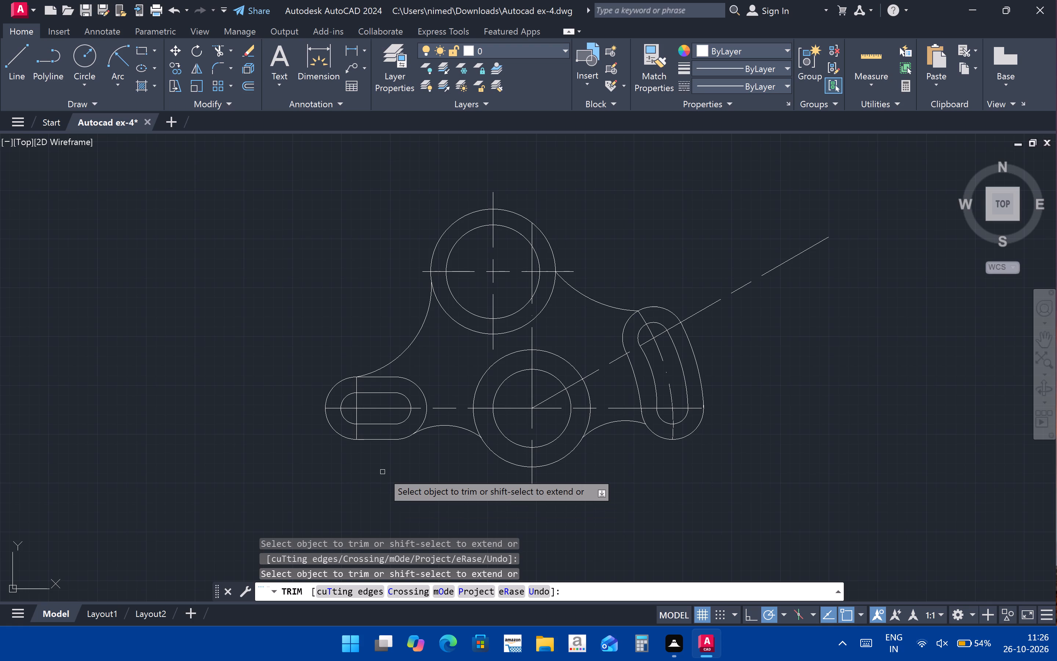
key("Escape")
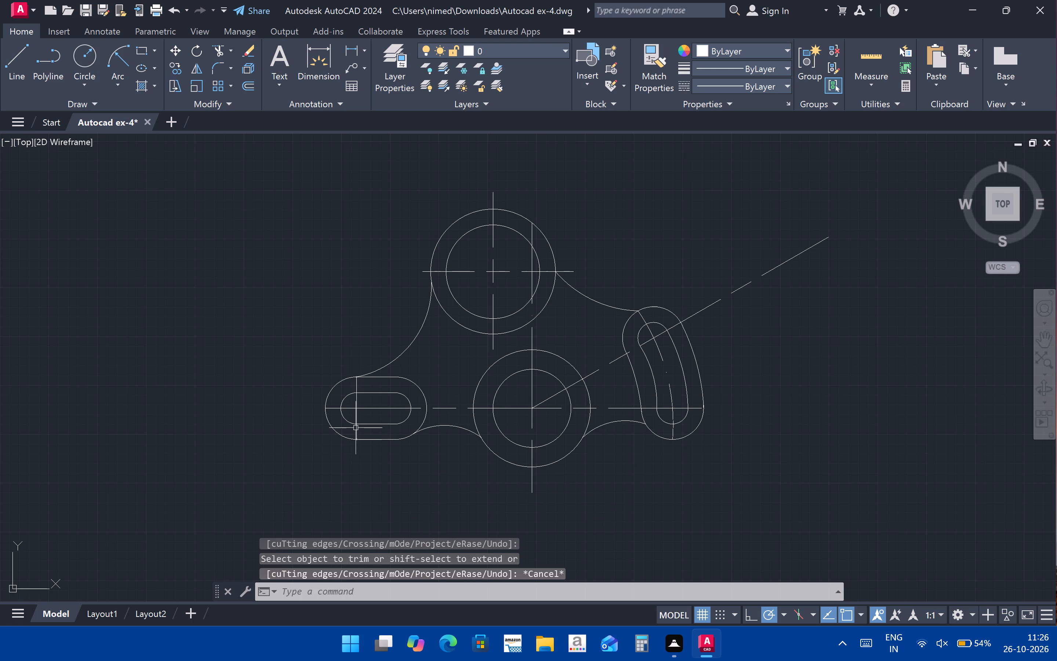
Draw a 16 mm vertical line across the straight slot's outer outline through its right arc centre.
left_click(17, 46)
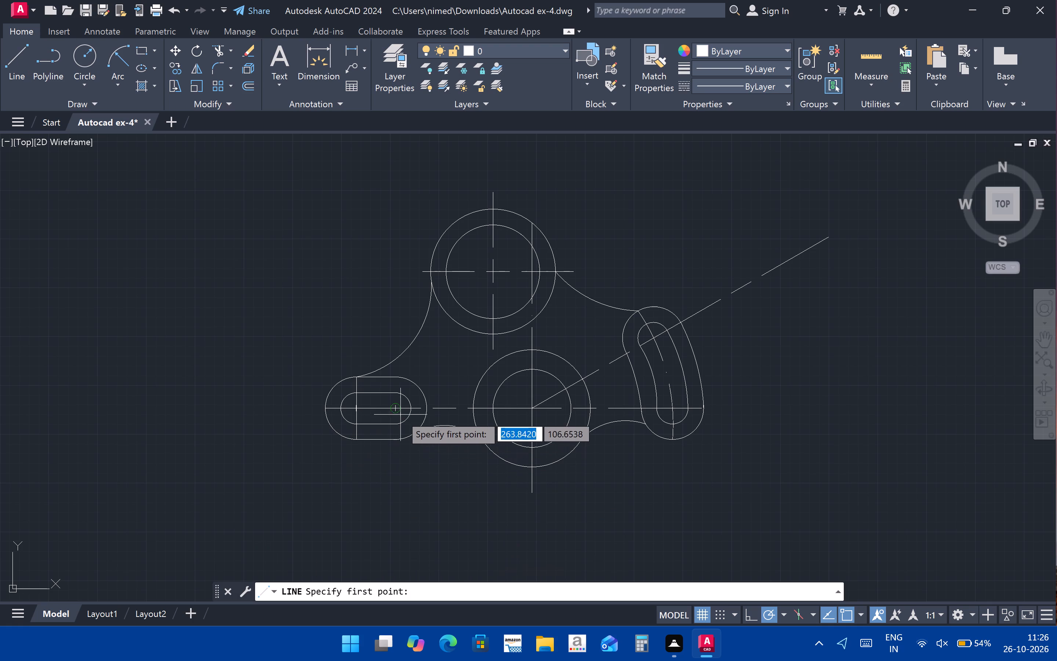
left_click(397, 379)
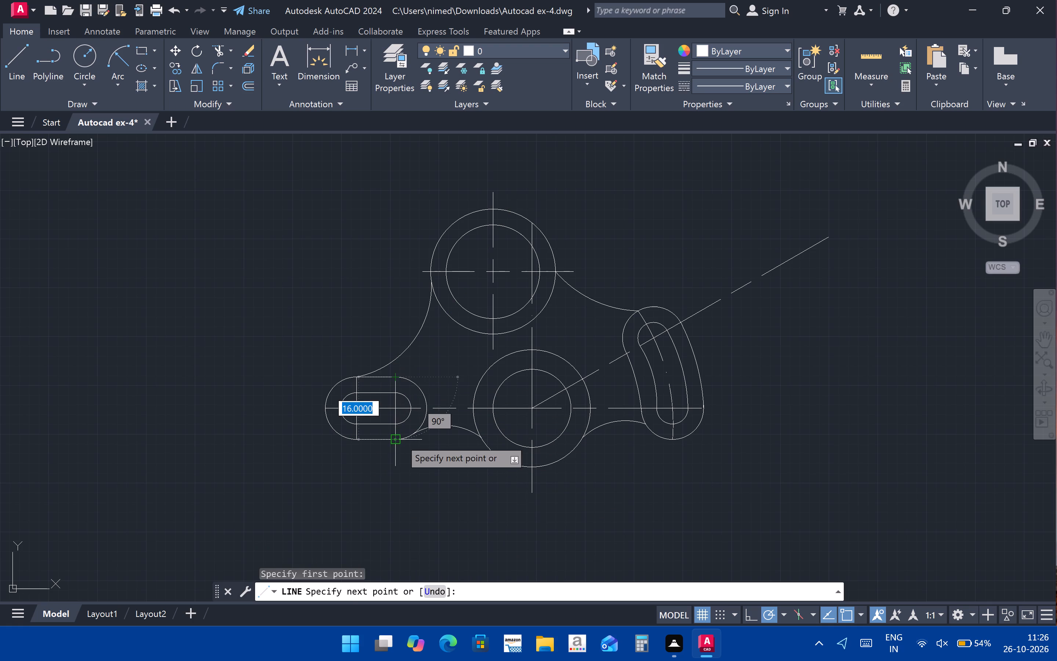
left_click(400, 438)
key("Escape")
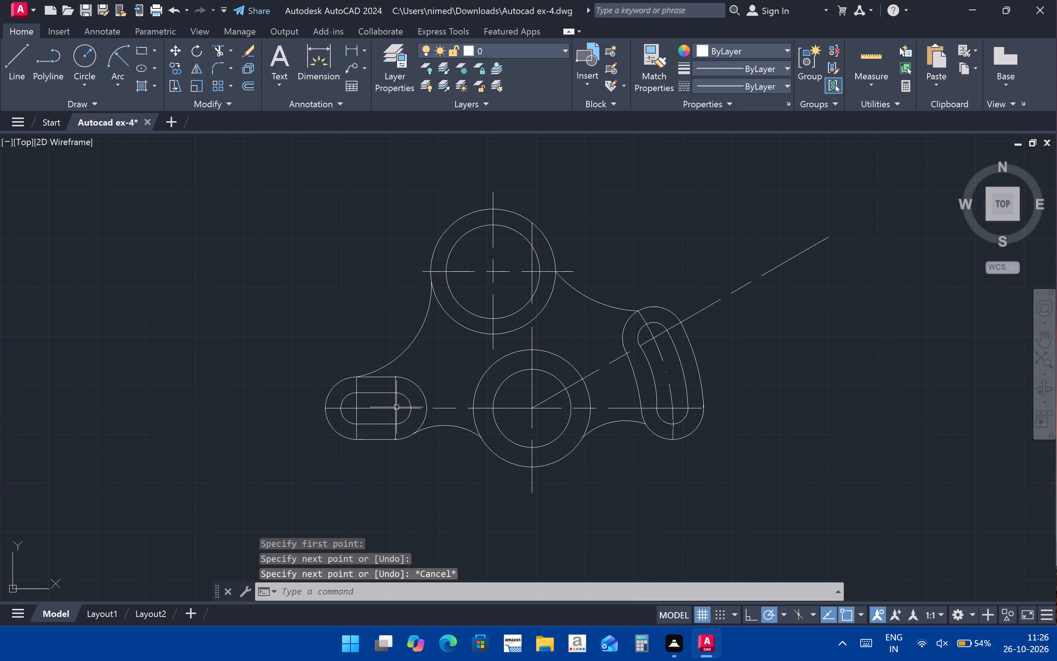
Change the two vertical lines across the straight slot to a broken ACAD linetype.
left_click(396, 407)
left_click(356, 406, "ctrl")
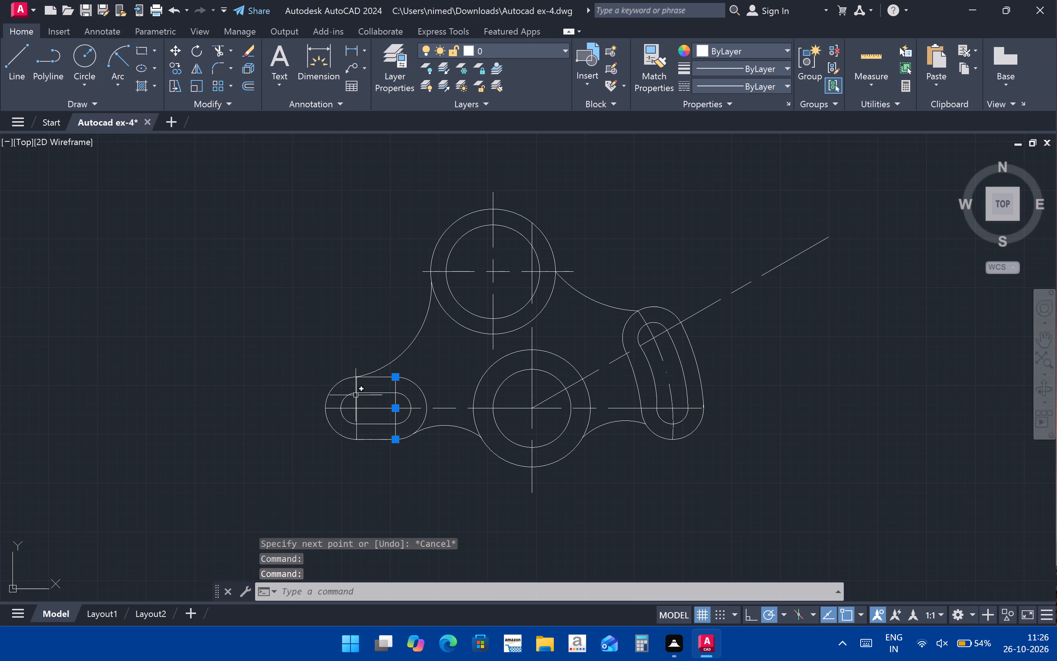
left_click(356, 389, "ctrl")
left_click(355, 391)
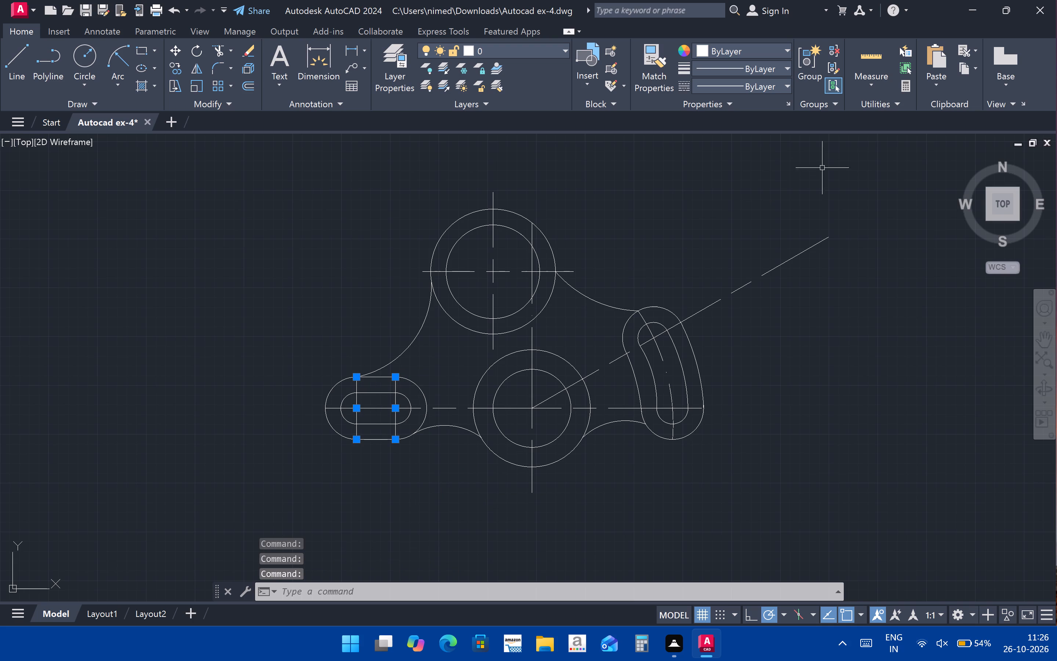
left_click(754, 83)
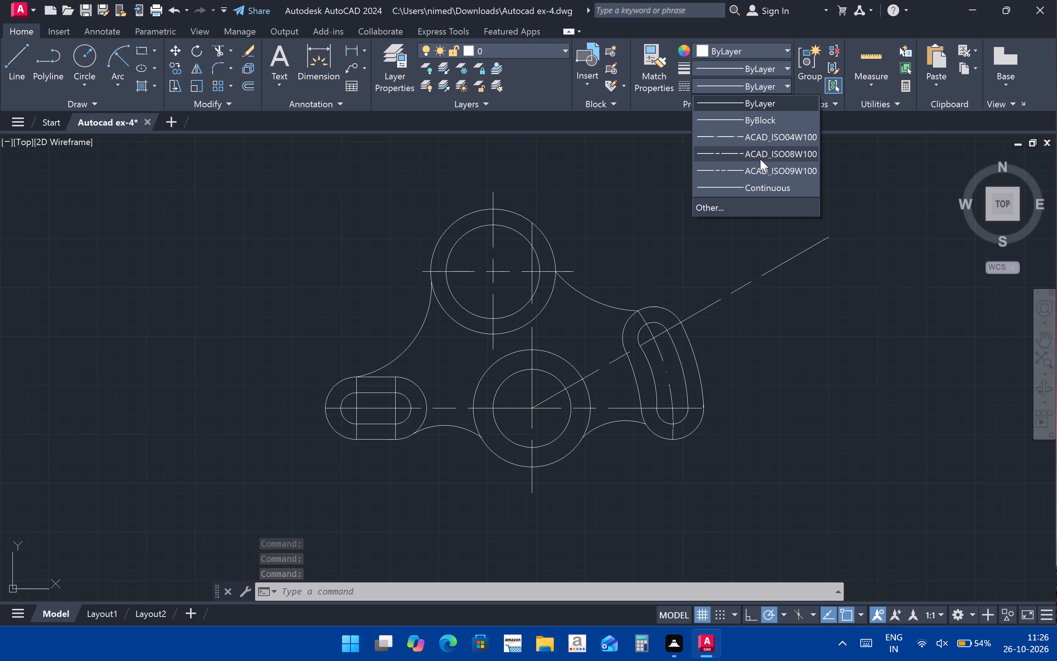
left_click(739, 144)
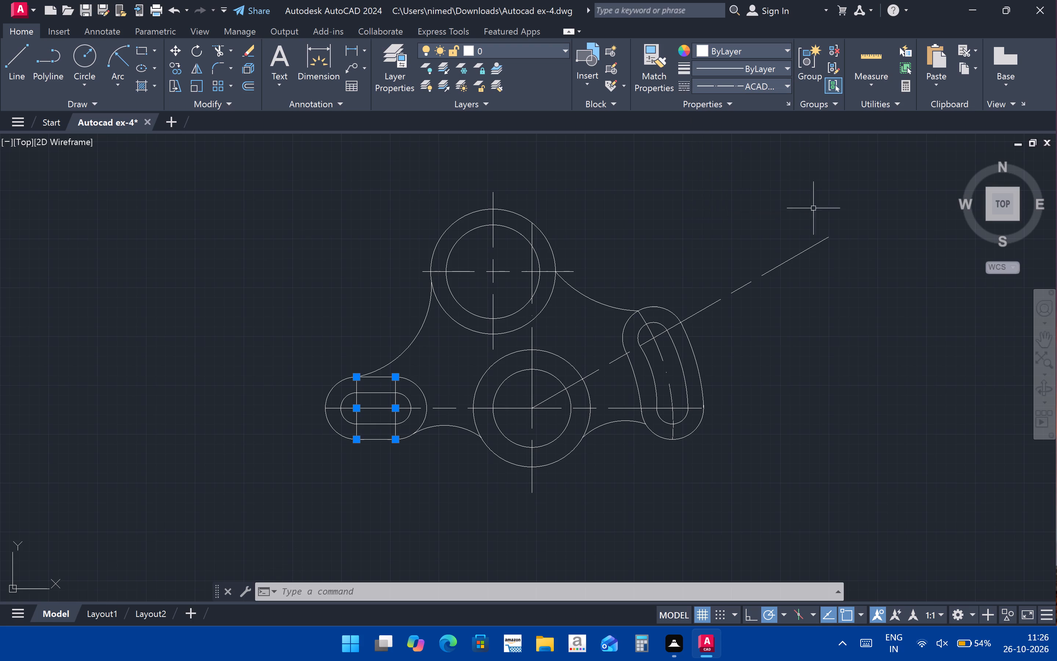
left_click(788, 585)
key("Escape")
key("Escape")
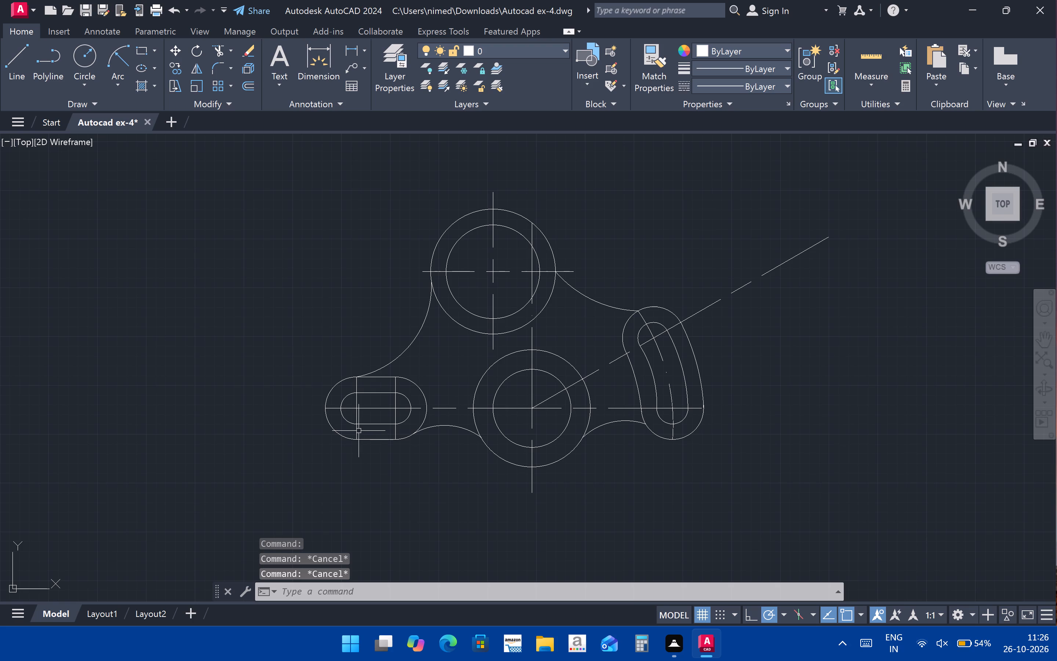
Erase both vertical lines across the straight slot.
left_click(356, 431)
key("Delete")
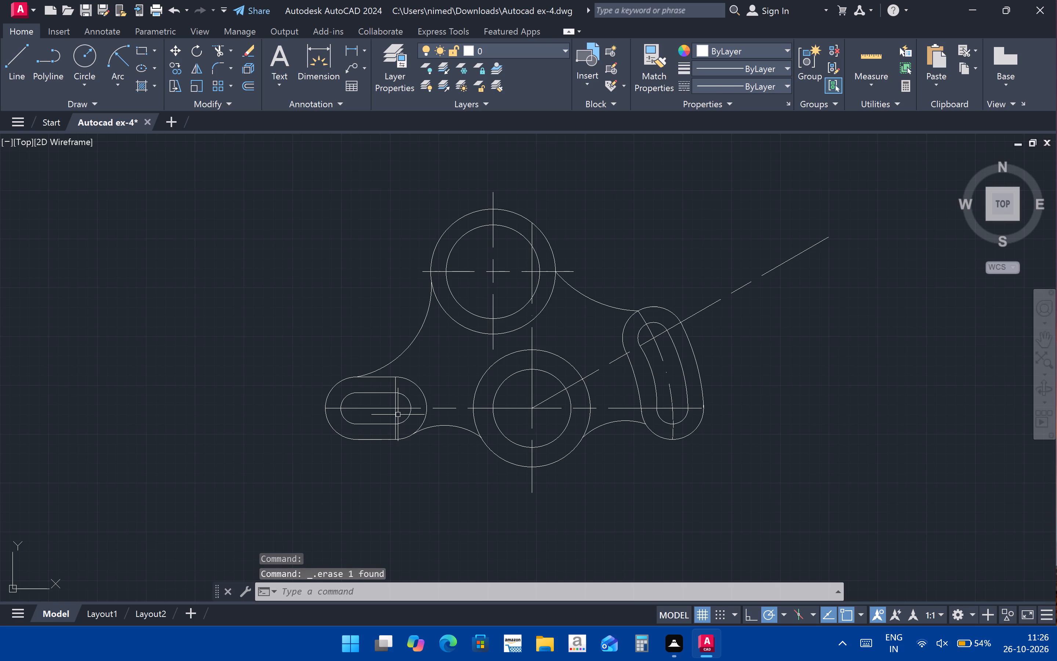
left_click(397, 415)
left_click(393, 415)
key("Delete")
Draw a vertical centreline through the straight slot's left arc centre, starting about 12.6 mm above it and overshooting the outer outline below.
left_click(17, 64)
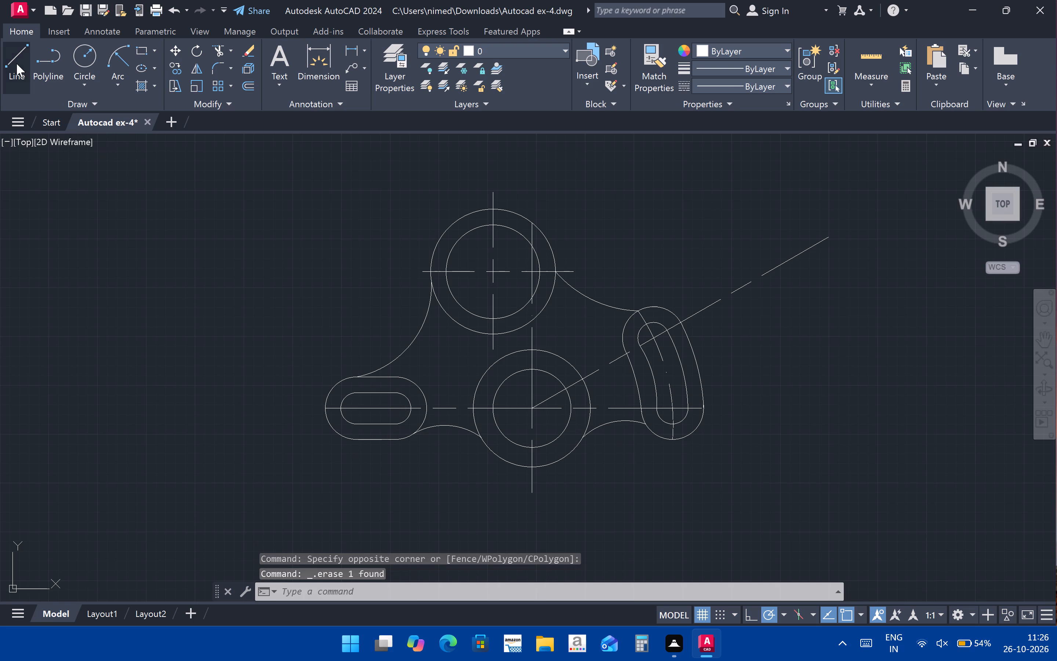
left_click(358, 359)
left_click(356, 465)
key("Escape")
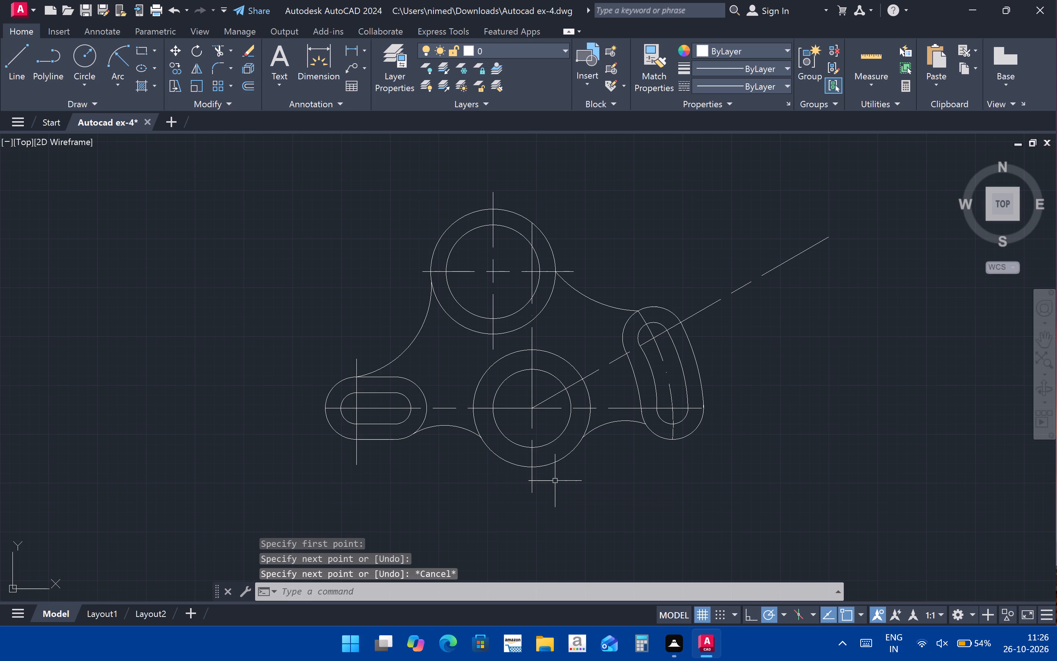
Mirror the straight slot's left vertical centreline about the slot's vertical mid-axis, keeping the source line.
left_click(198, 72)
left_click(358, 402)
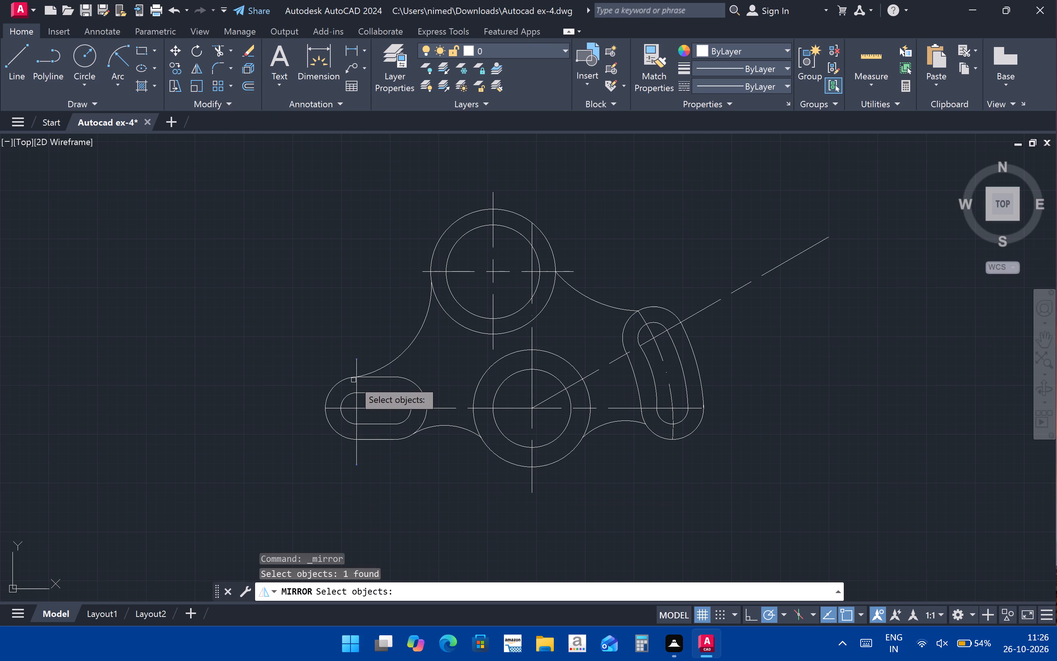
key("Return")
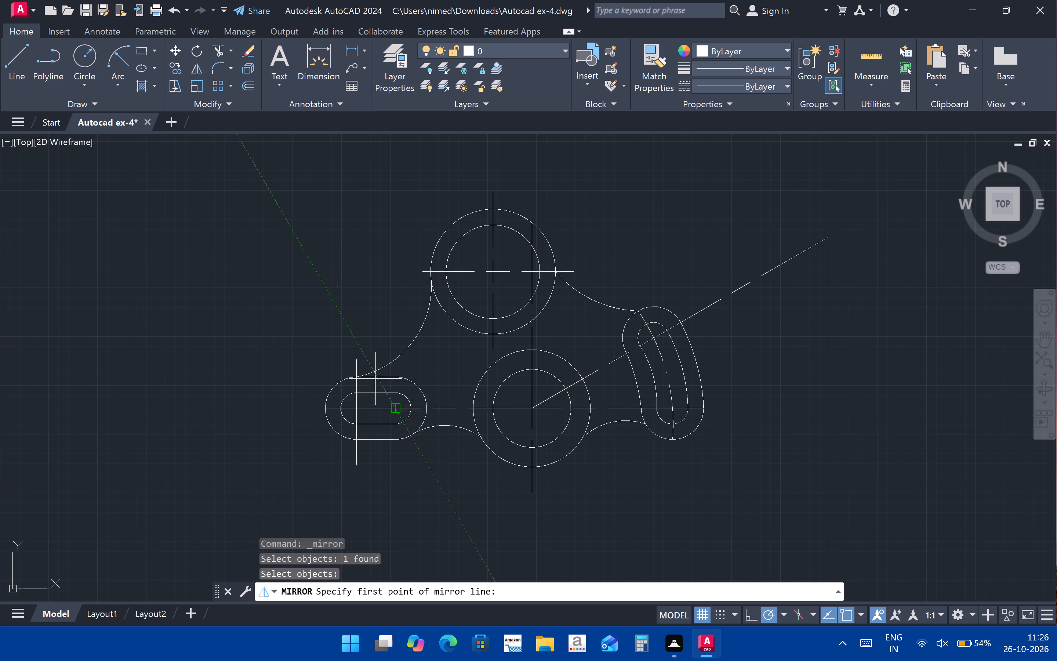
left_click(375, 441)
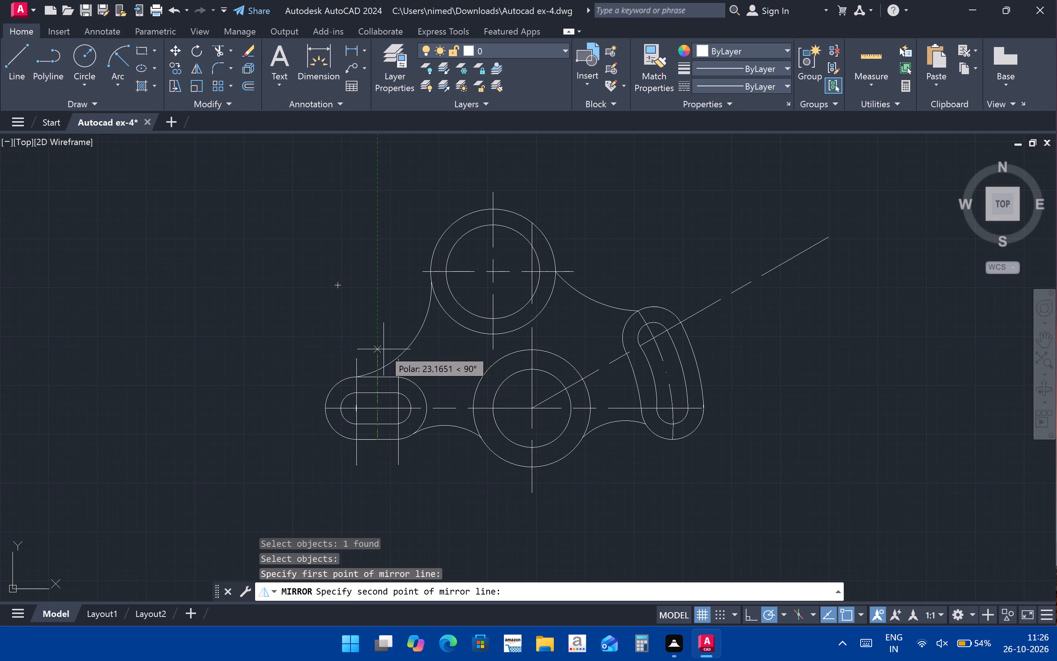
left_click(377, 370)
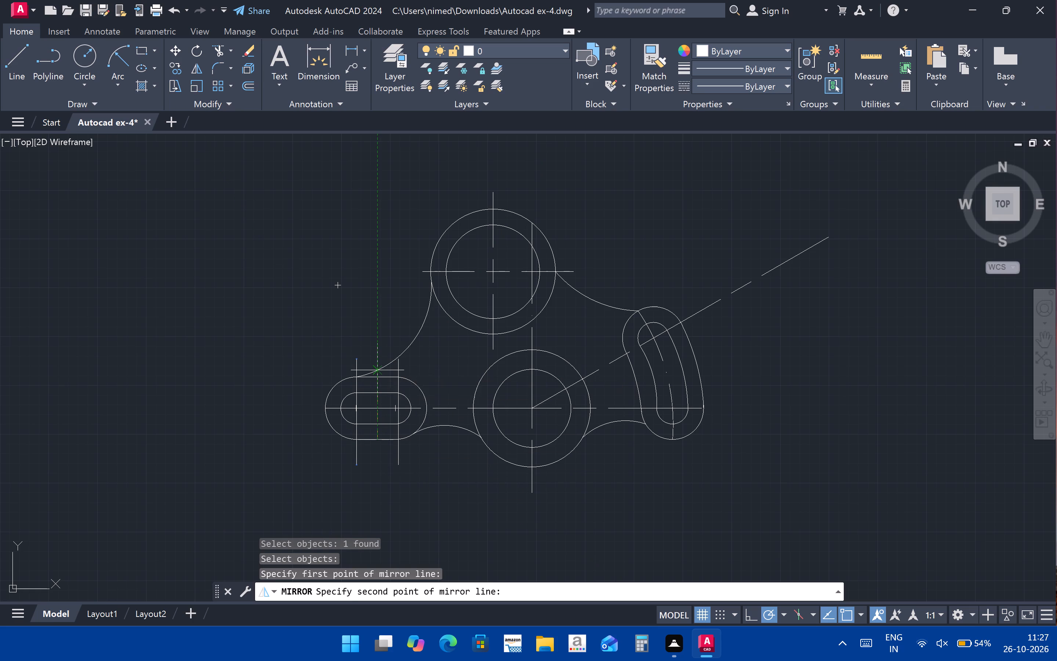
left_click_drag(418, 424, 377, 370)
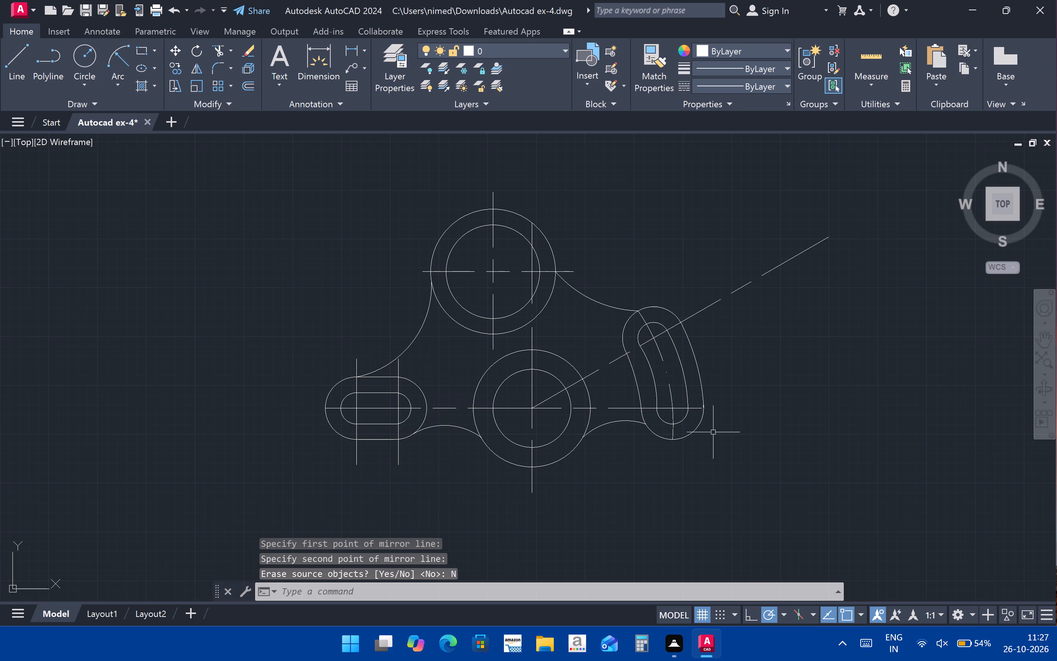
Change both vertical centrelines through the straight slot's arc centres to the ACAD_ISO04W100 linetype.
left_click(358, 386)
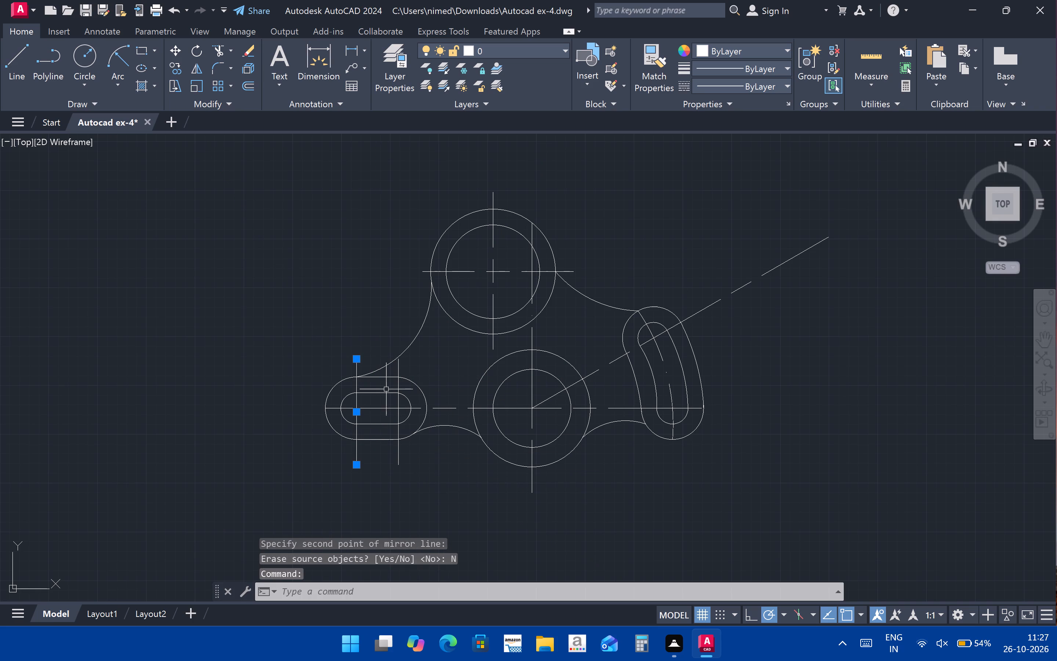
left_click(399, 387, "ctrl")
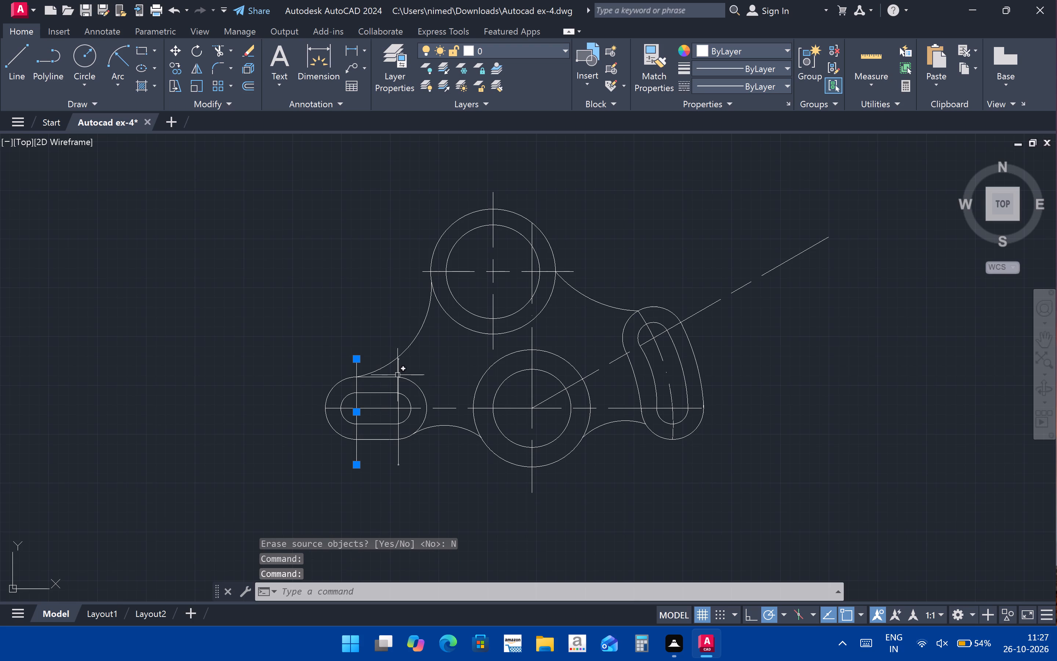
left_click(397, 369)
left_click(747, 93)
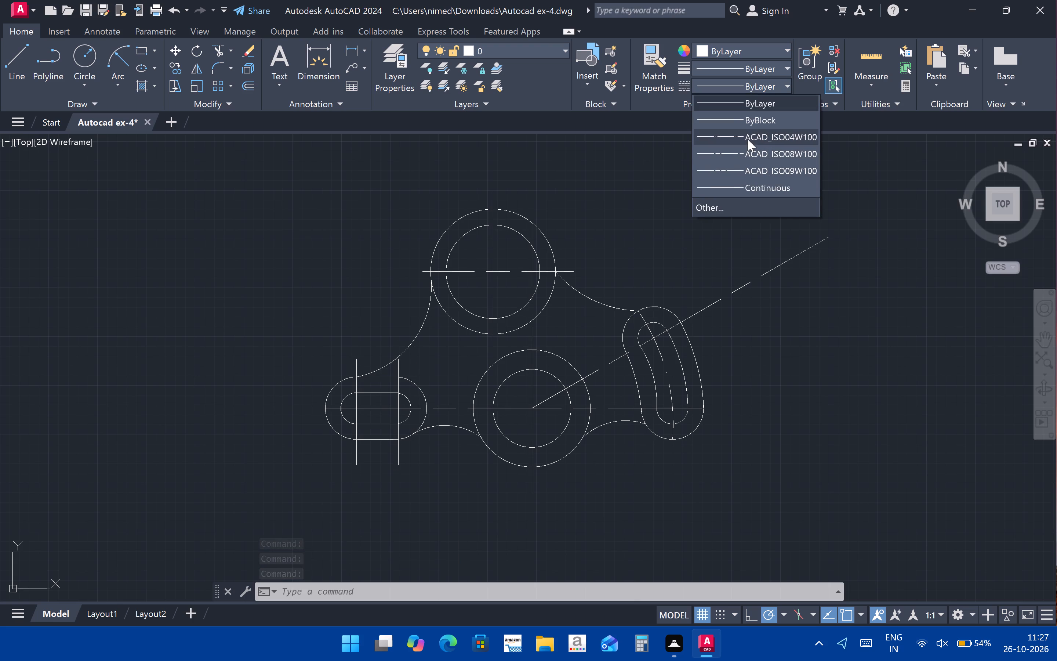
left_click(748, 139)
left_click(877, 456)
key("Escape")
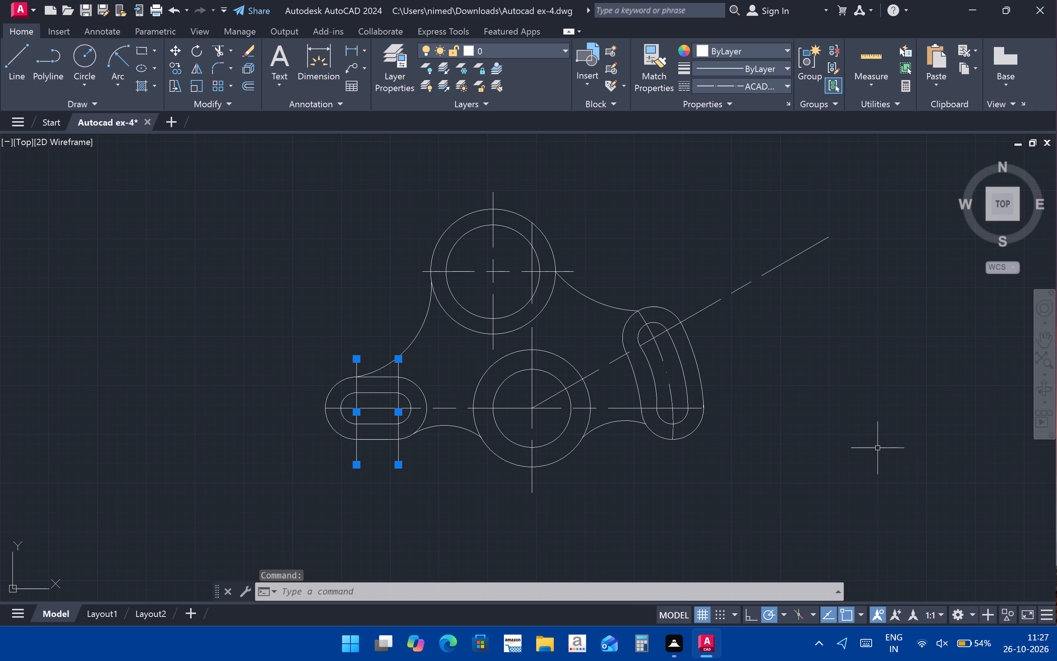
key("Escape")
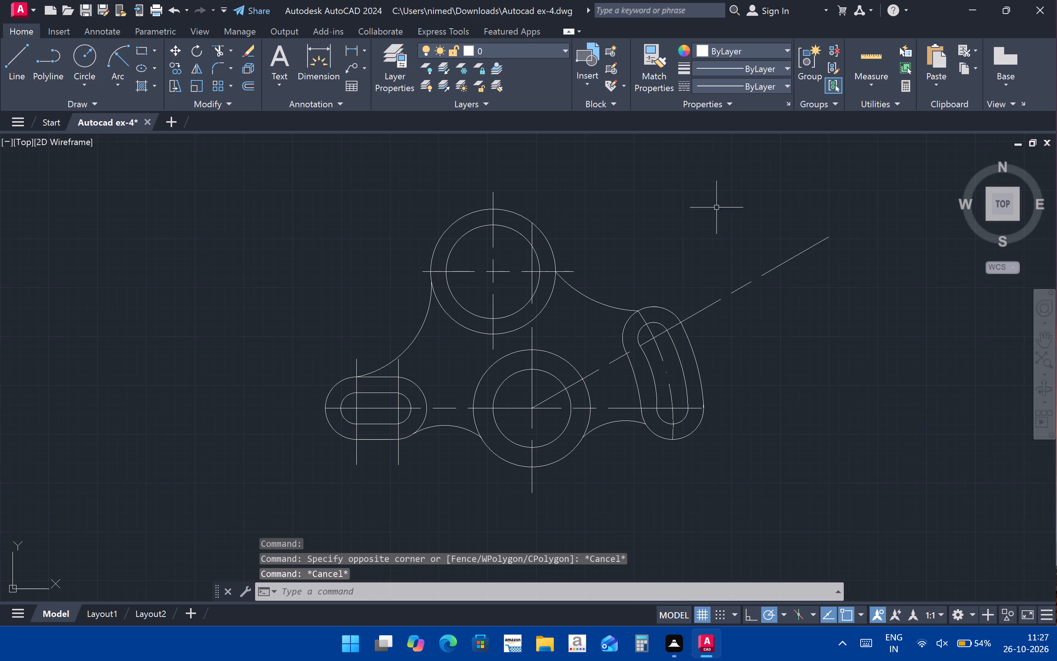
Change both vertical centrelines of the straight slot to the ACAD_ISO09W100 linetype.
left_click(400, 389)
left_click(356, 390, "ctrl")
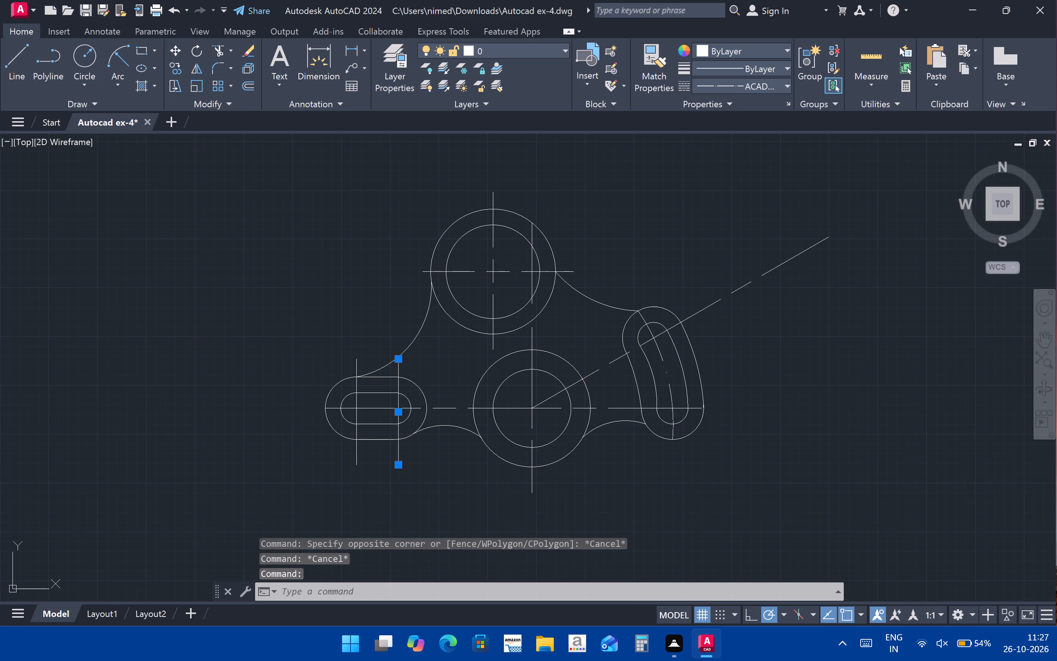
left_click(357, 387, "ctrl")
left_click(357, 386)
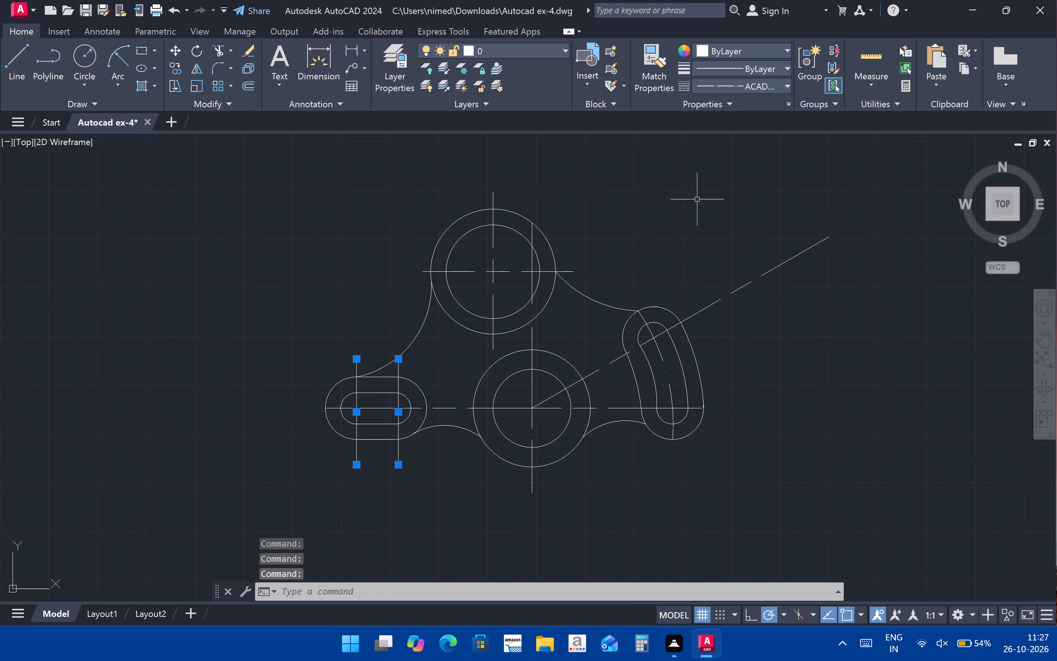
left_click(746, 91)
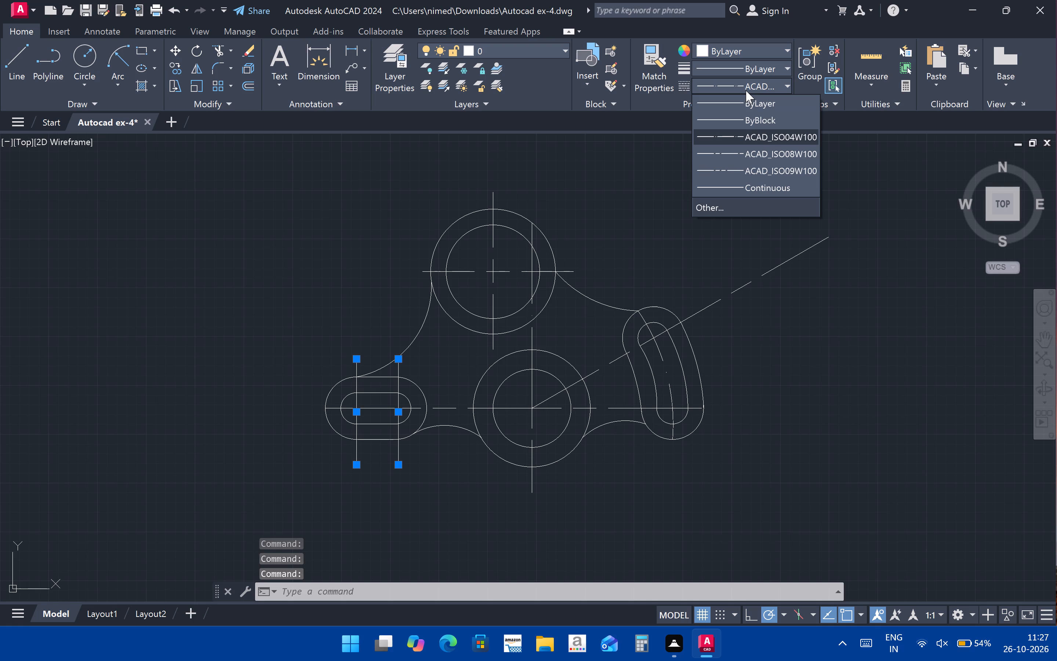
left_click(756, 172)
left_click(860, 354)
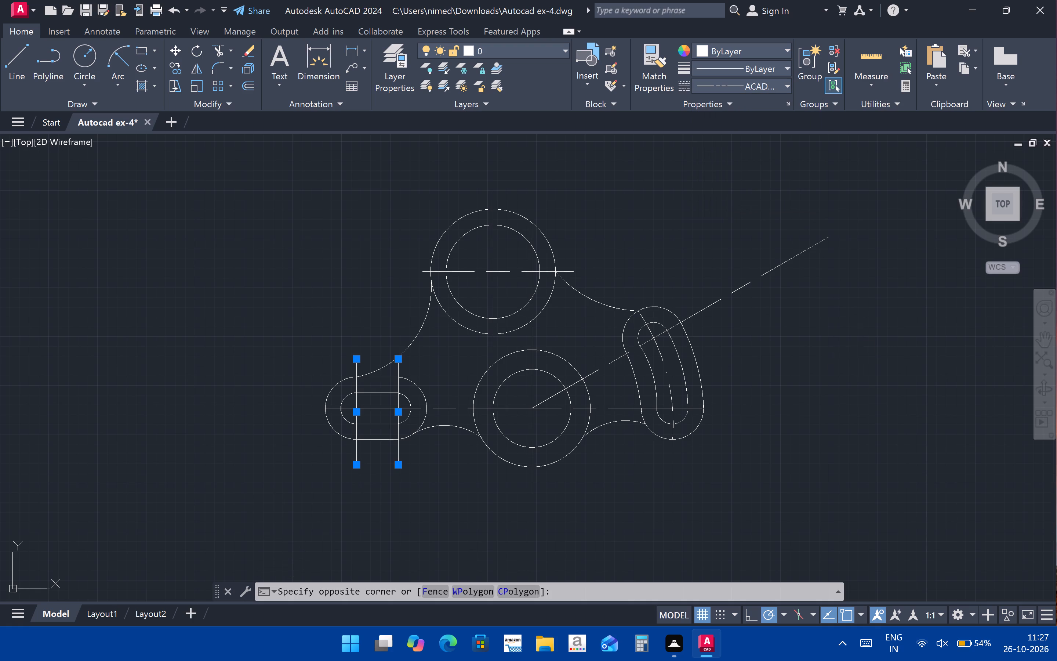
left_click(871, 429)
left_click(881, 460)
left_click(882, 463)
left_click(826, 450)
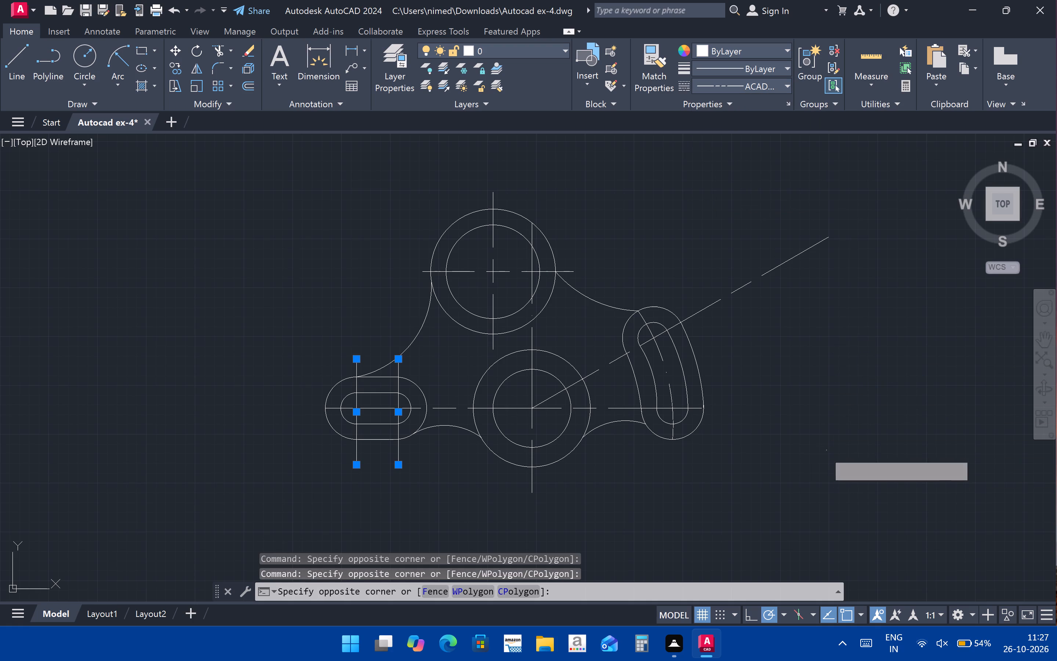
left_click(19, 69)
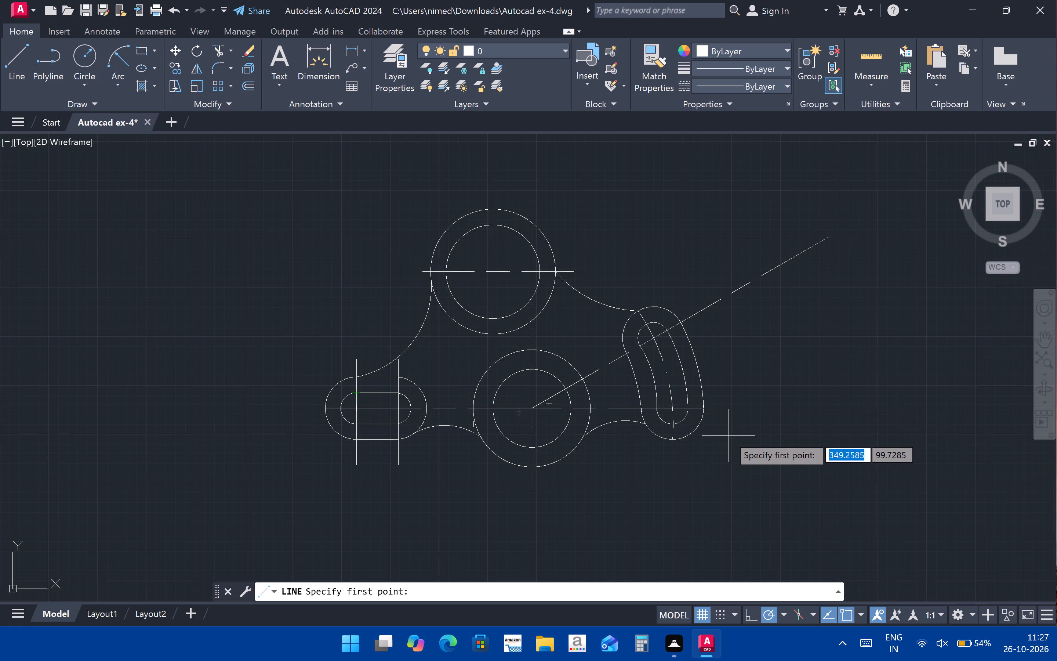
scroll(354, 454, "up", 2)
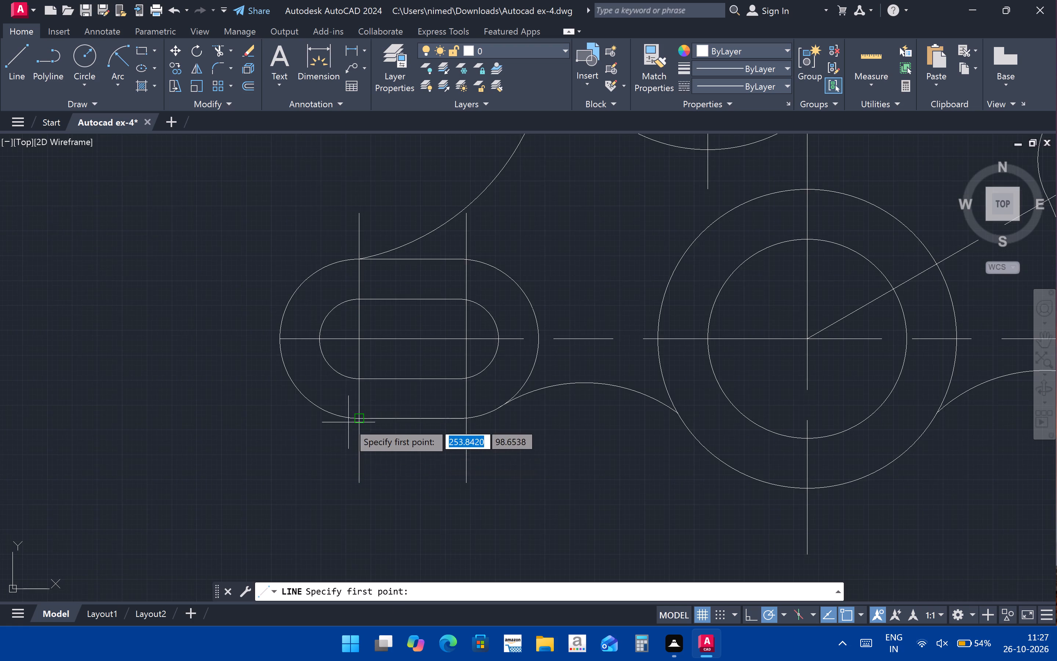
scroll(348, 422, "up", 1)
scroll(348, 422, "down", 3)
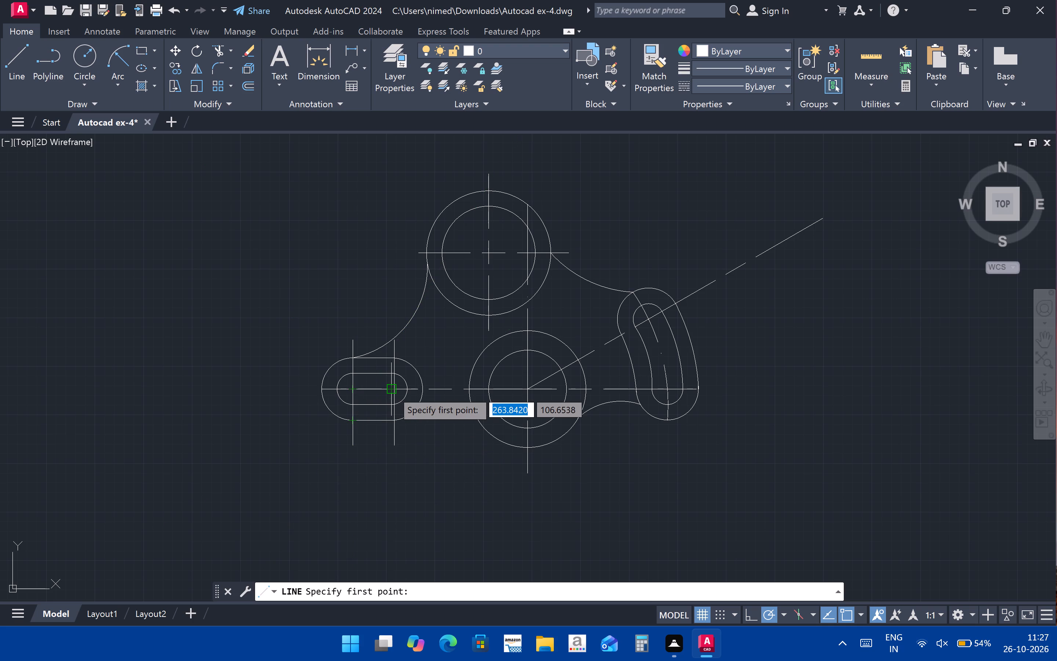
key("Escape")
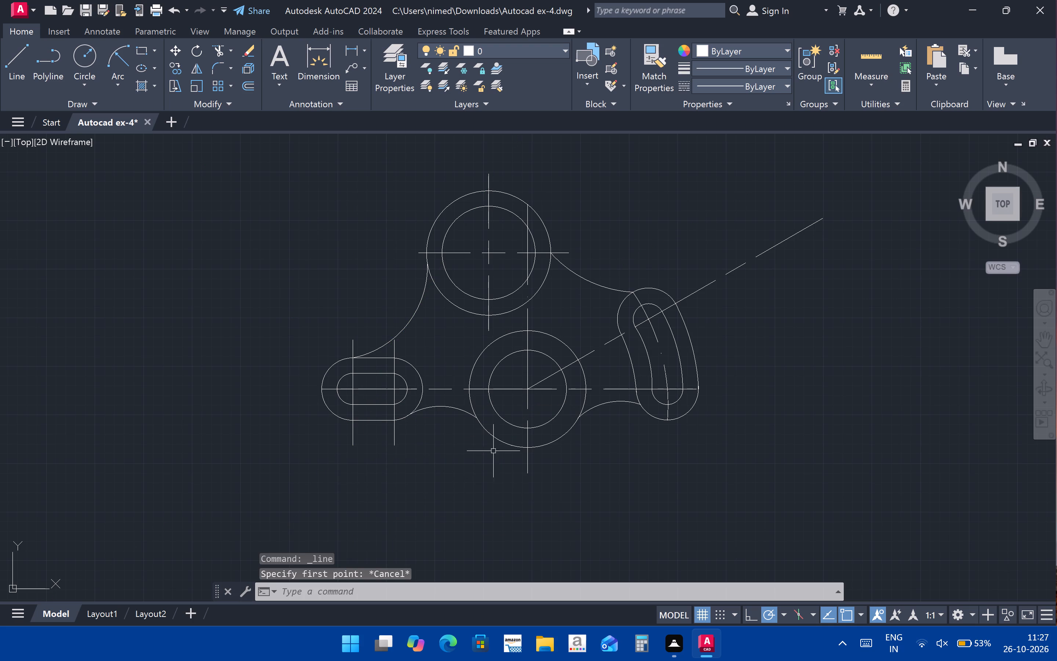
Load the ACAD_ISO03W100 dash-space linetype from acad.lin and make it the current linetype.
scroll(401, 452, "up", 2)
scroll(385, 427, "down", 2)
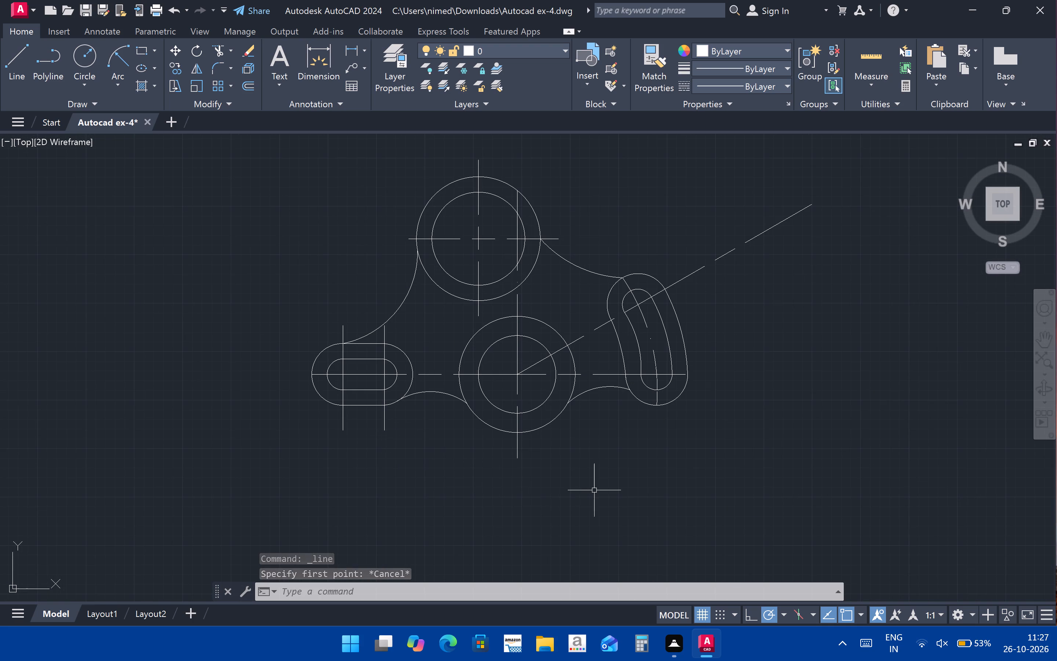
middle_click_drag(595, 490, 632, 519)
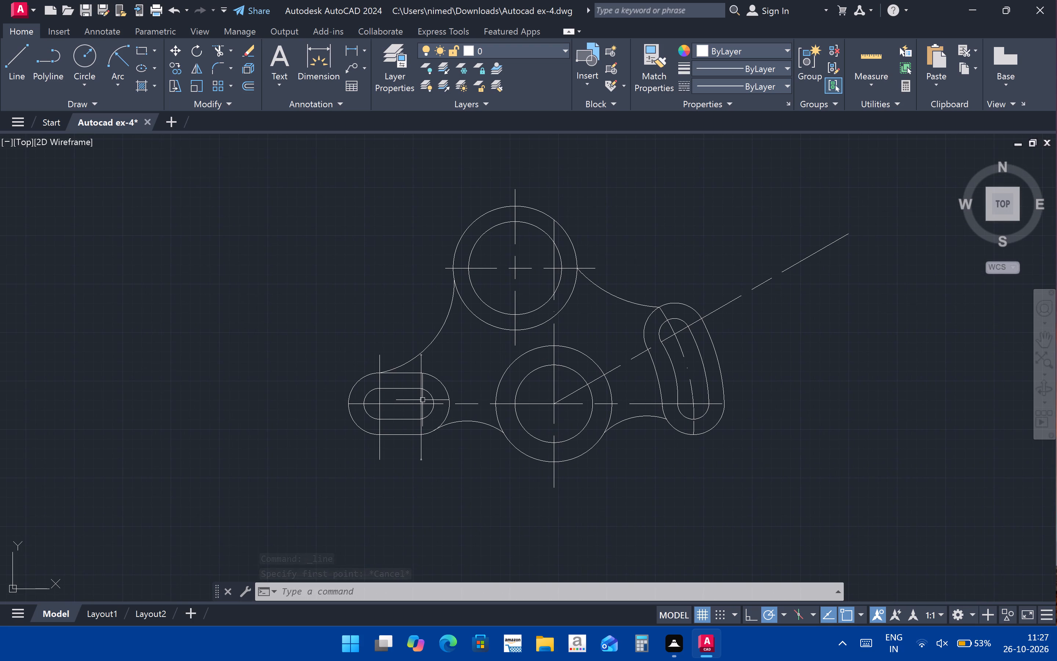
left_click(422, 400)
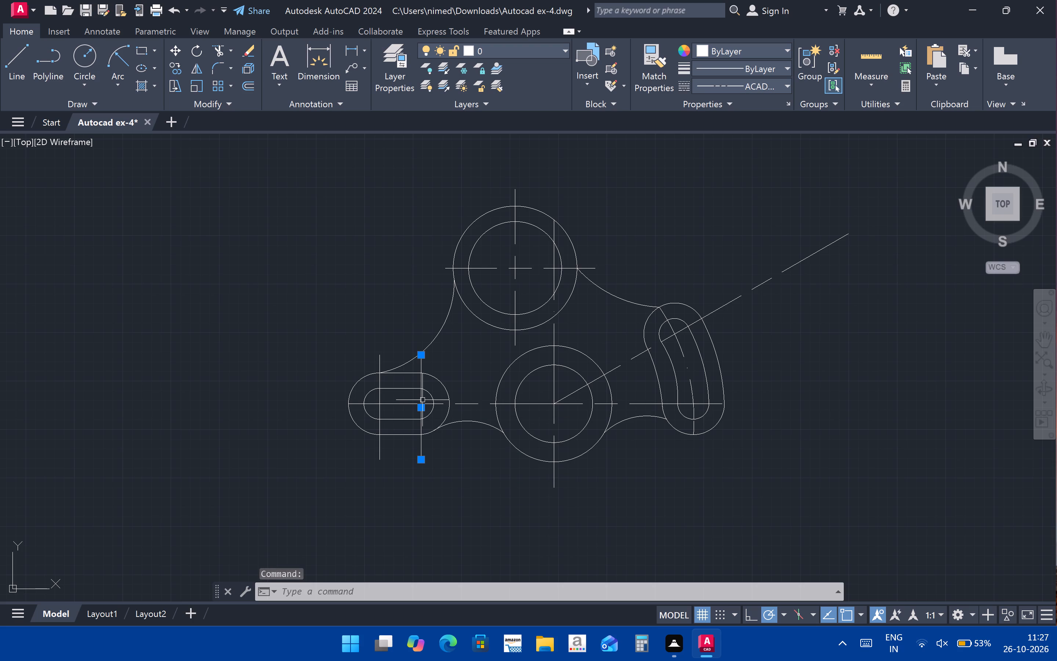
left_click(381, 401, "ctrl")
left_click(380, 391, "ctrl")
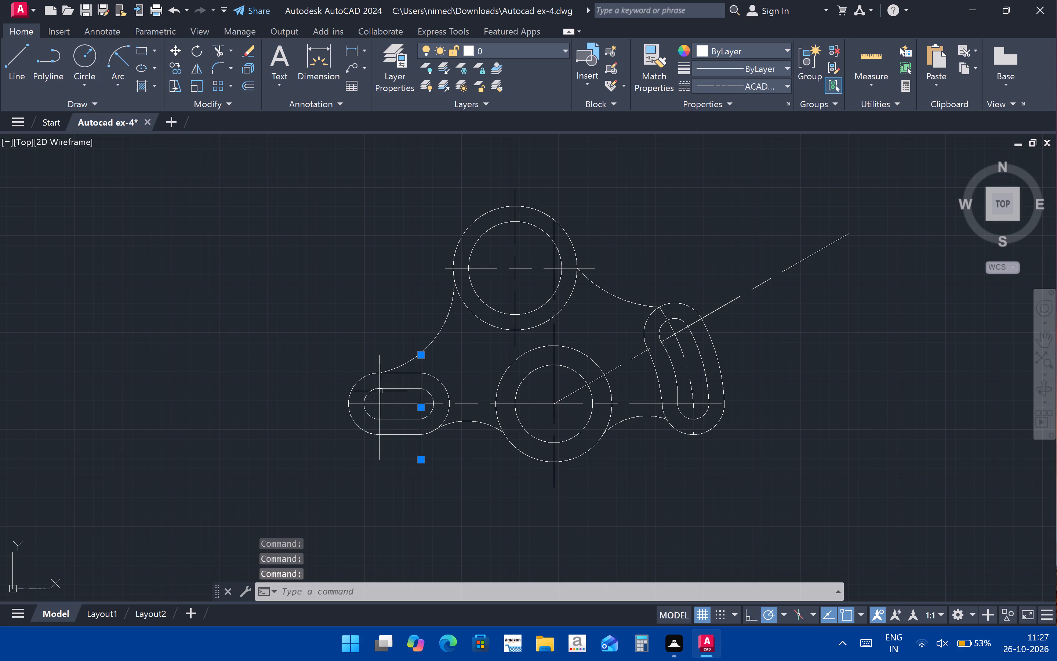
left_click(379, 381, "ctrl")
left_click(379, 381)
left_click(767, 82)
left_click(727, 200)
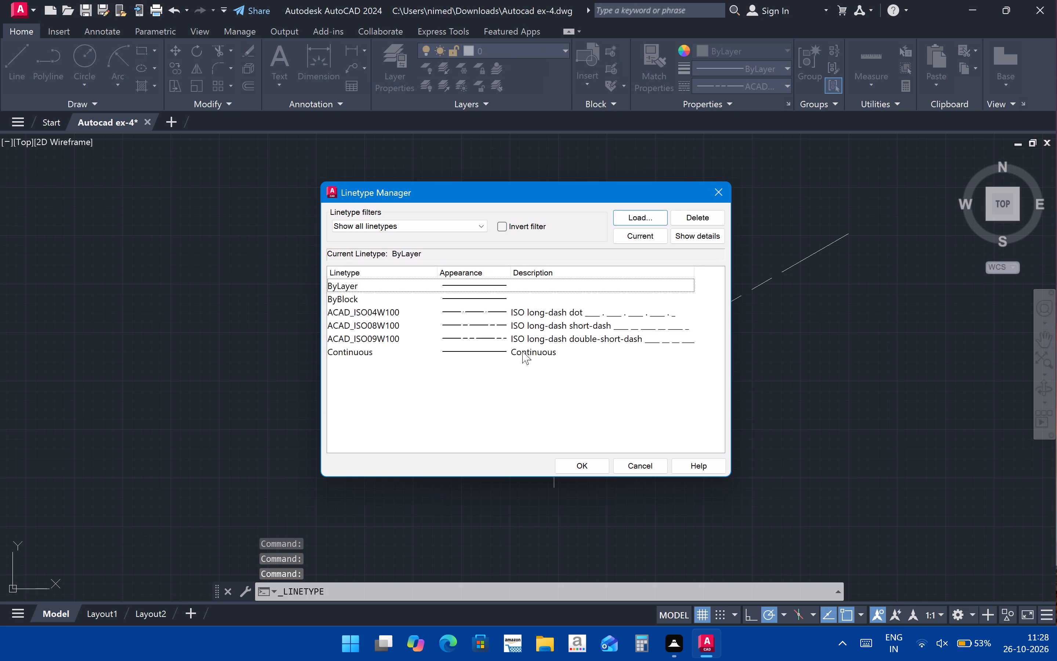
left_click(641, 219)
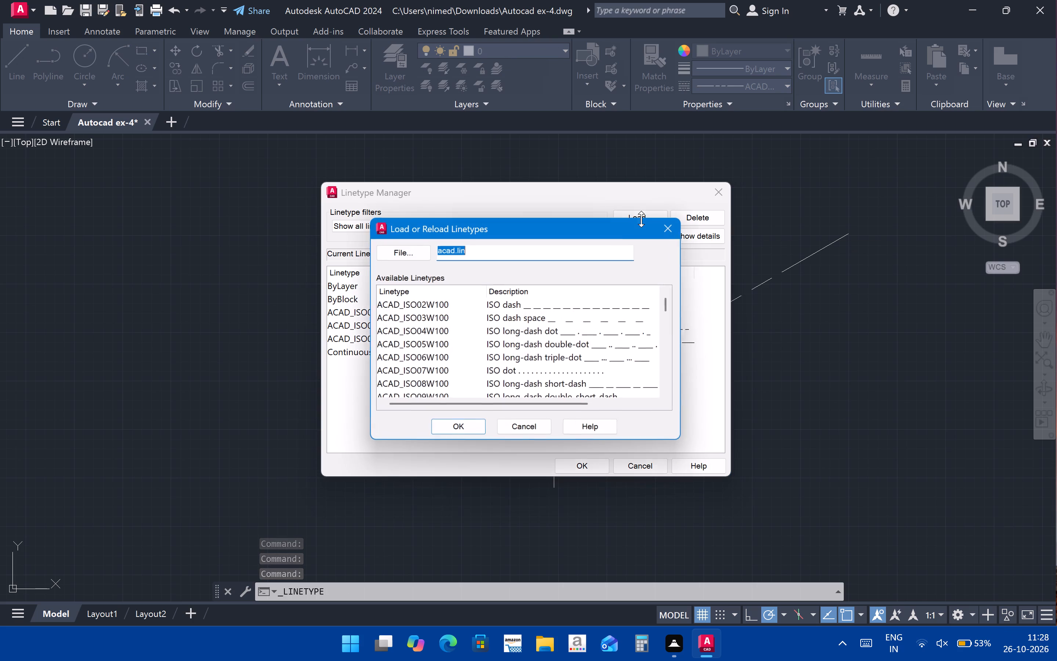
left_click(615, 317)
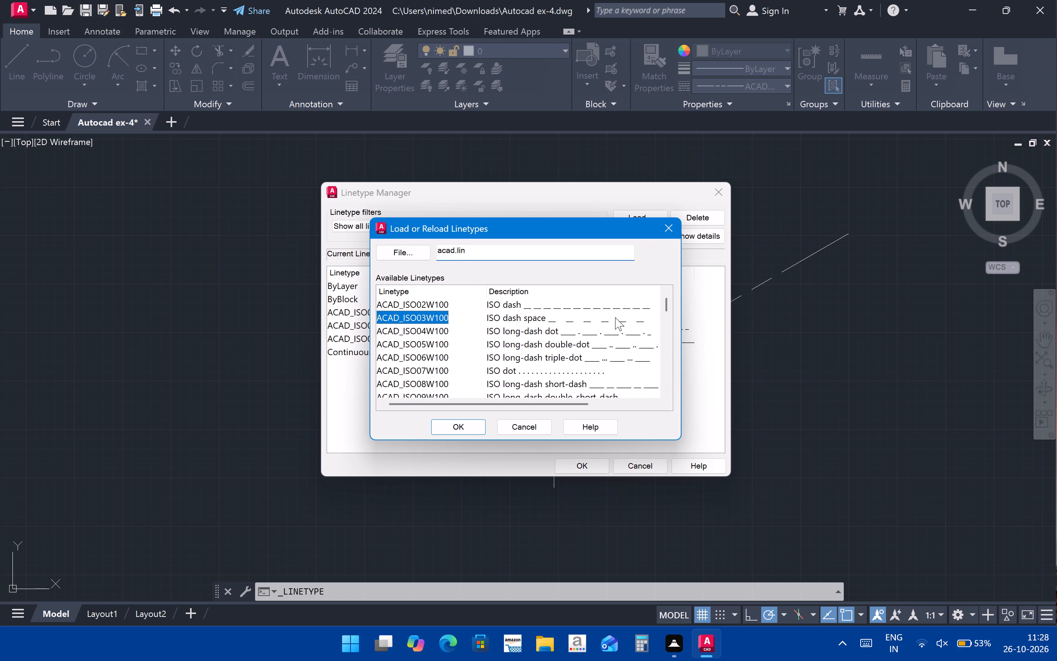
left_click(472, 433)
left_click(600, 477)
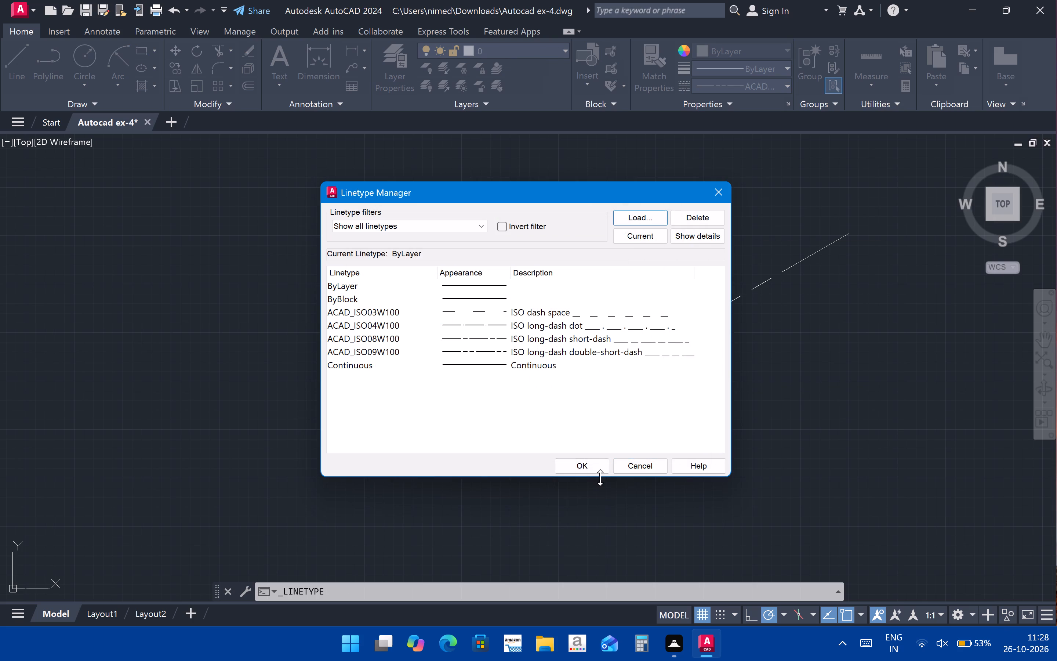
left_click(592, 470)
left_click(737, 86)
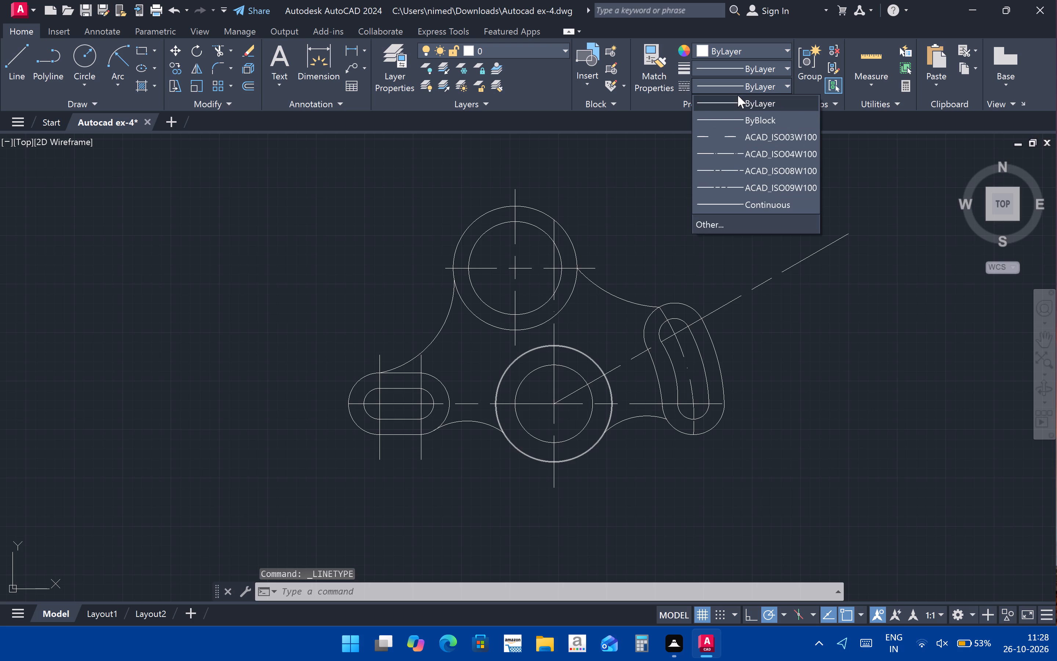
left_click(749, 137)
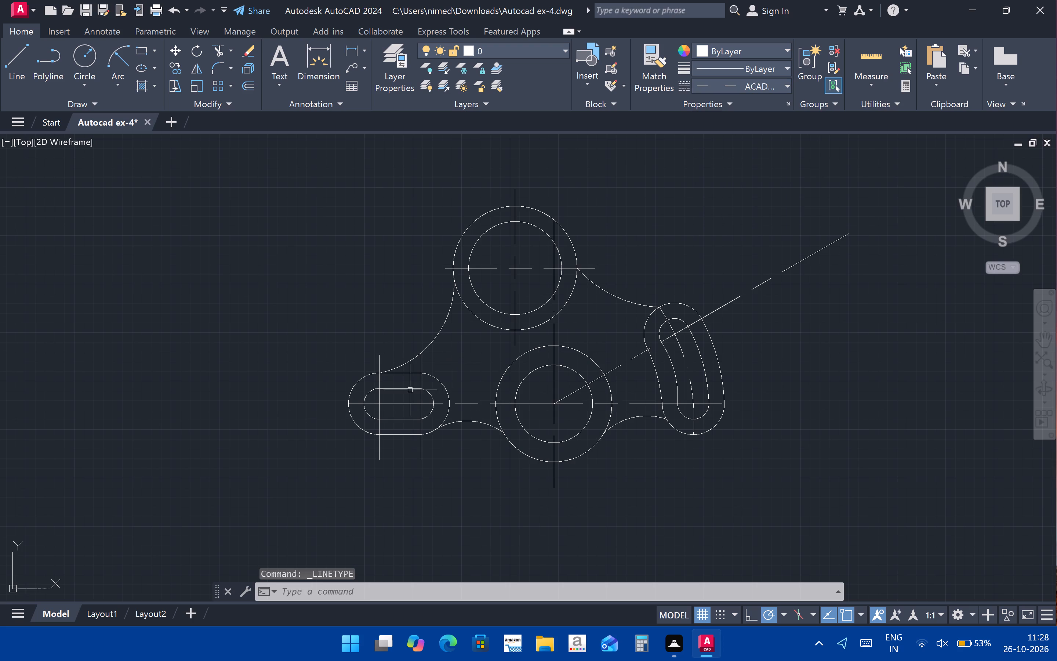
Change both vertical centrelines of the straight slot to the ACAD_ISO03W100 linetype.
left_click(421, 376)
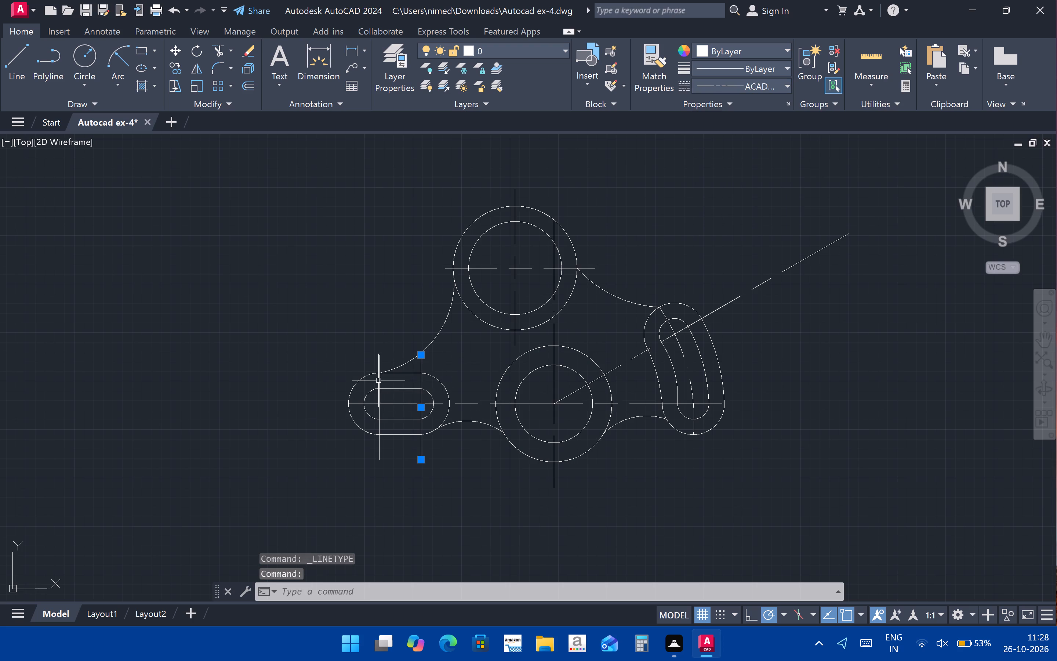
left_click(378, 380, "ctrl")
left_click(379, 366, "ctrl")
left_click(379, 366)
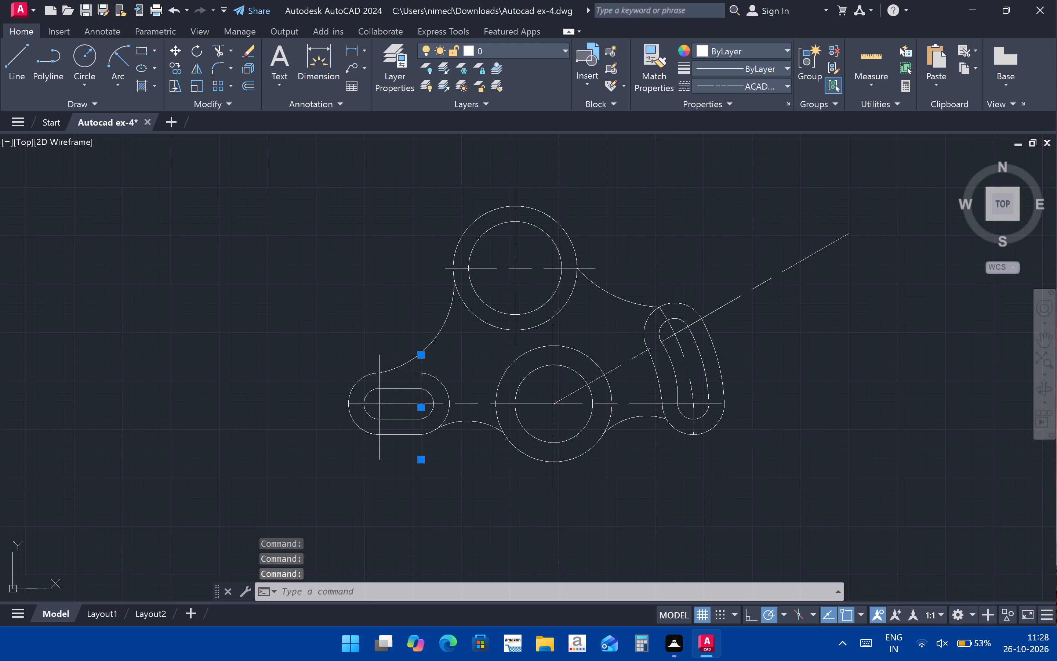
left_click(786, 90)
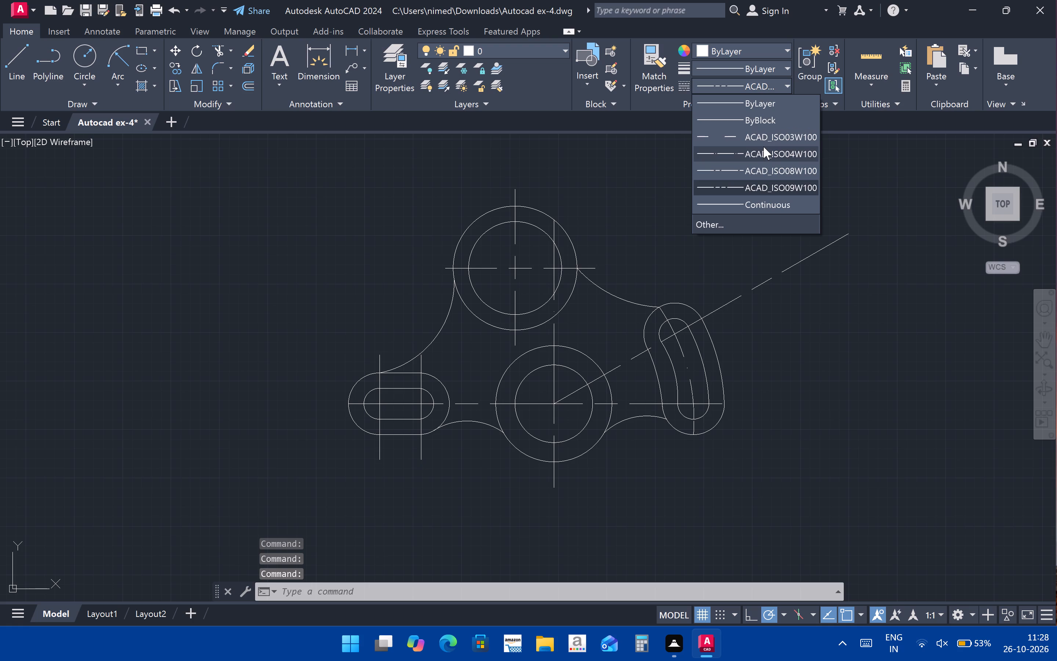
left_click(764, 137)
Change the two selected straight-slot centrelines to the ACAD_ISO04W100 linetype and clear the selection.
left_click(774, 82)
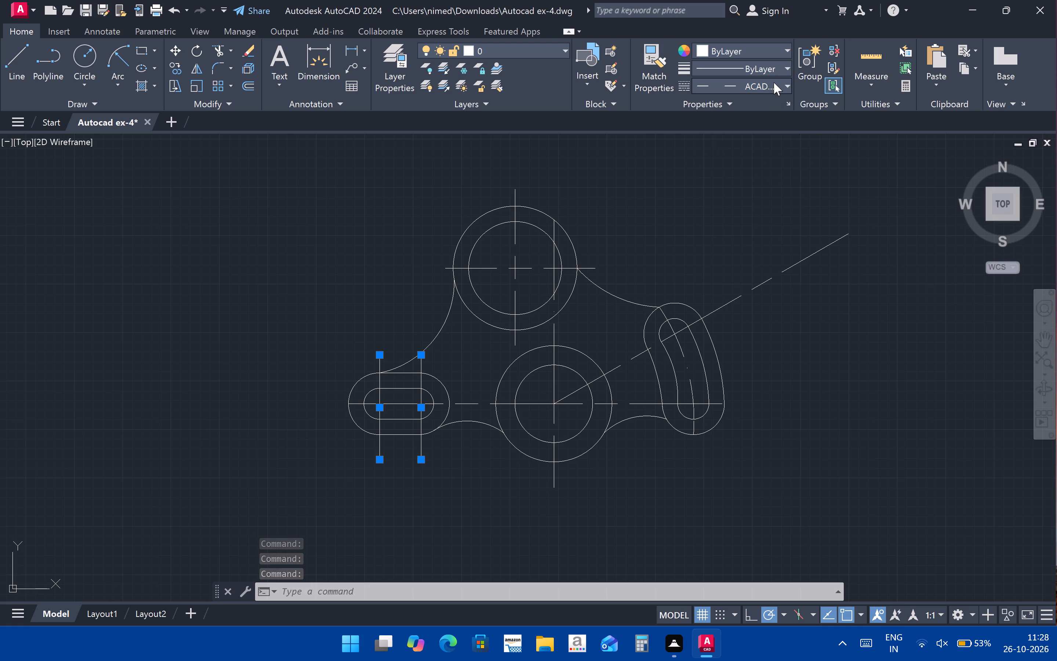
left_click(781, 152)
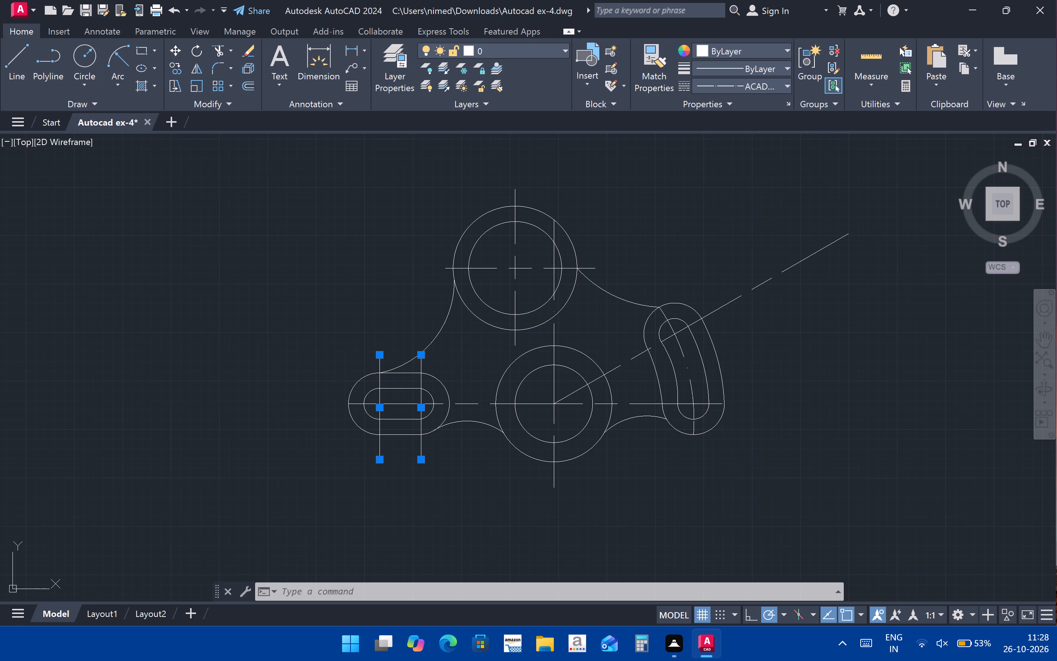
key("Escape")
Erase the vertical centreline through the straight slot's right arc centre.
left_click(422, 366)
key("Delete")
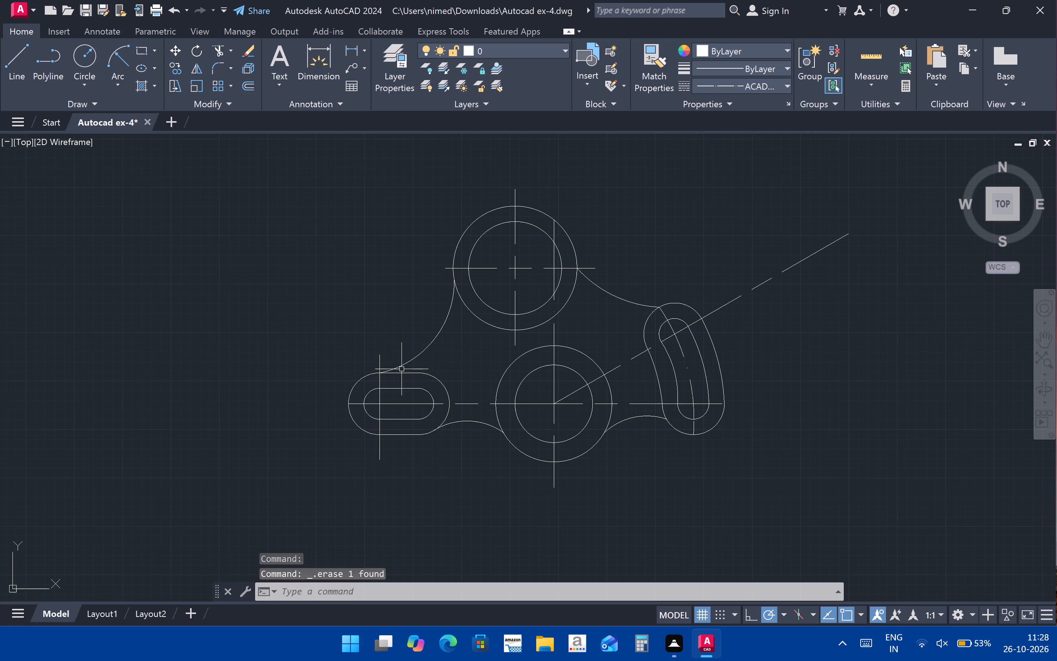
Select the remaining vertical centreline through the straight slot's left arc centre and start a screen capture.
left_click(380, 371)
key("shift+super+s")
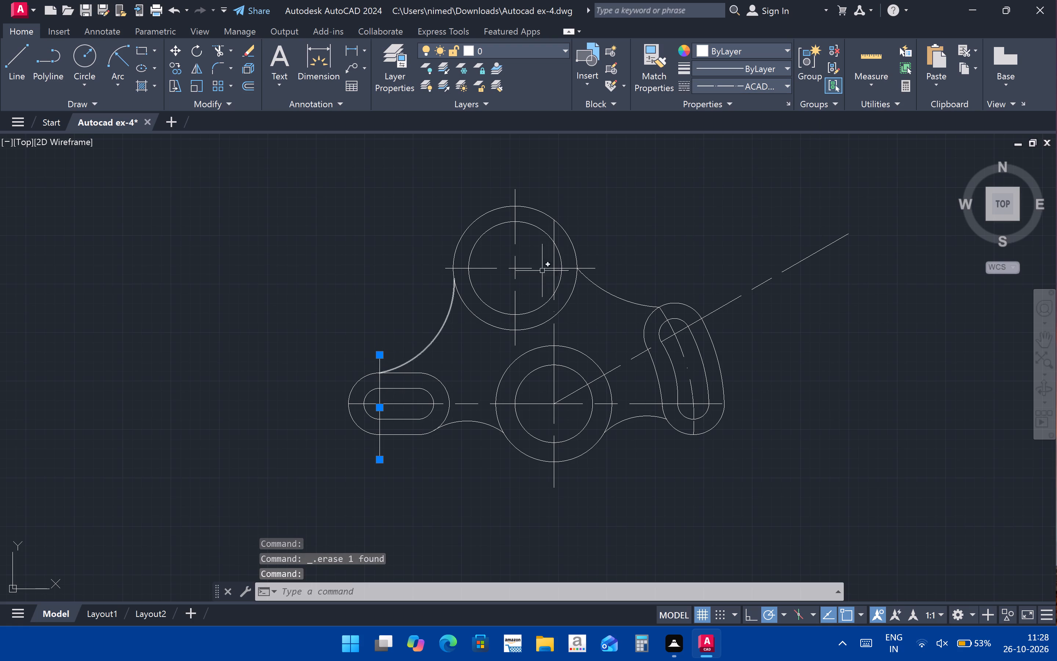
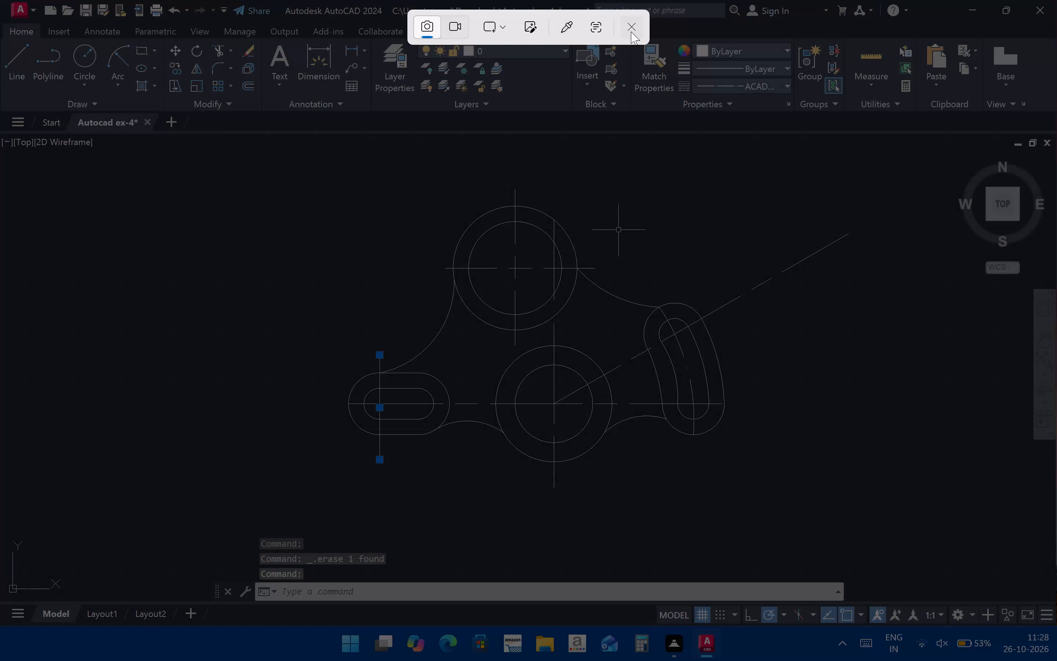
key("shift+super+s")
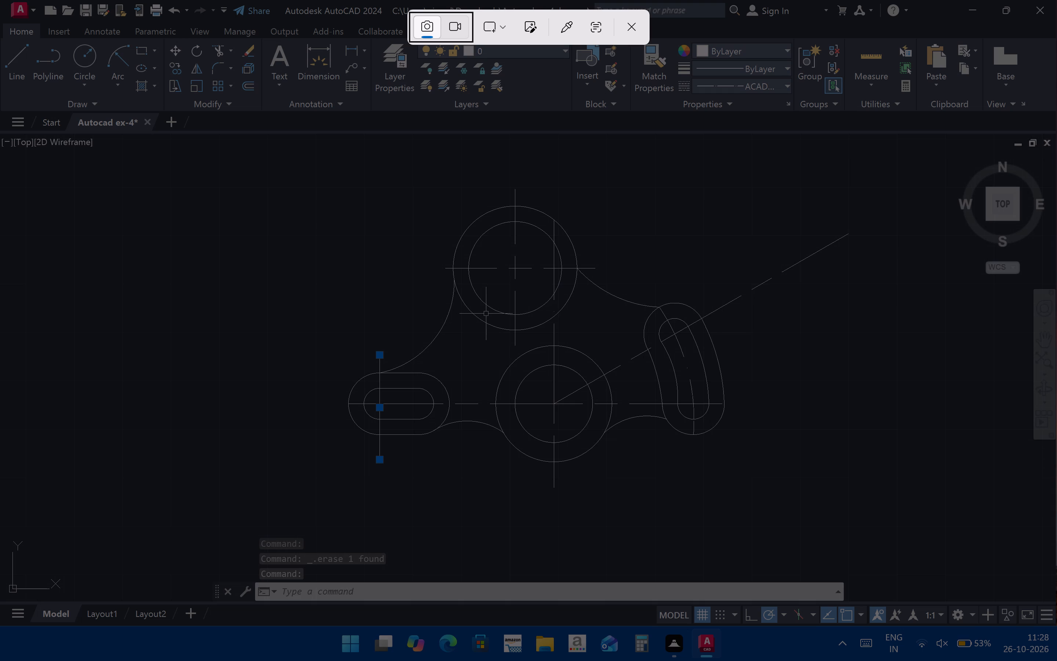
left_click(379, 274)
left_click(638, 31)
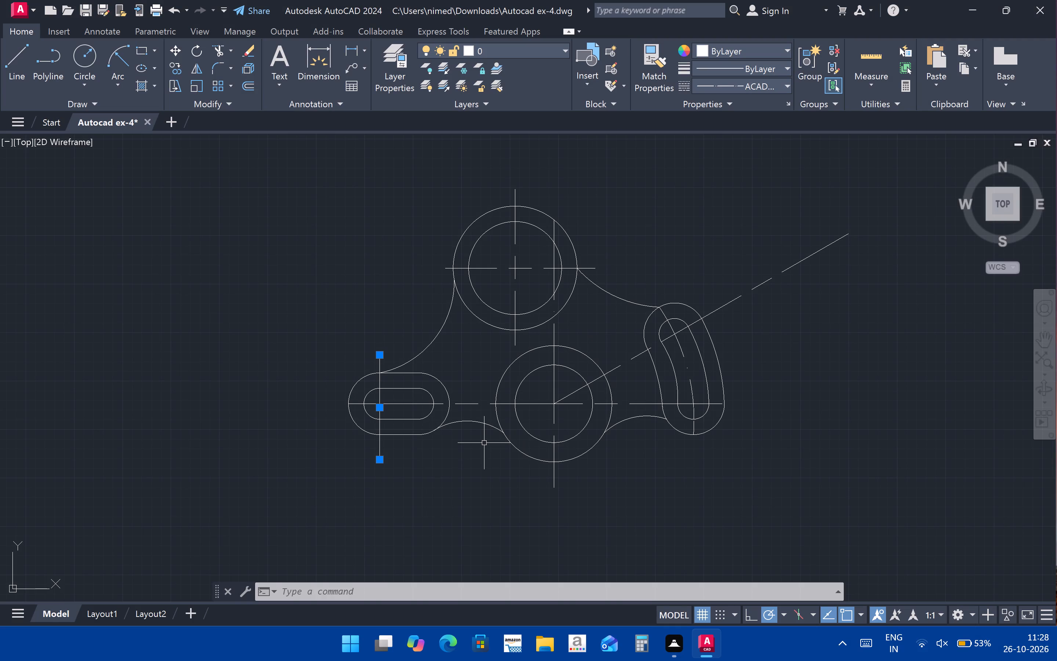
Erase the selected vertical centreline through the straight slot's left arc centre.
key("Delete")
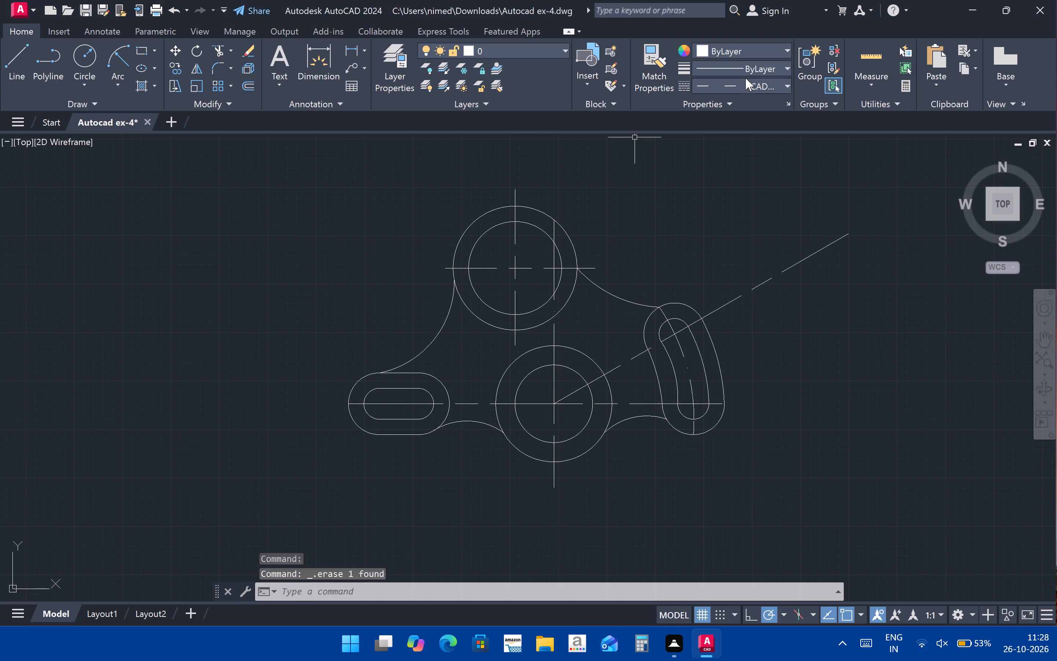
Set the current linetype to ACAD_ISO04W100 and draw a vertical centreline through the straight slot's left arc centre, overshooting the slot at both ends.
left_click(749, 87)
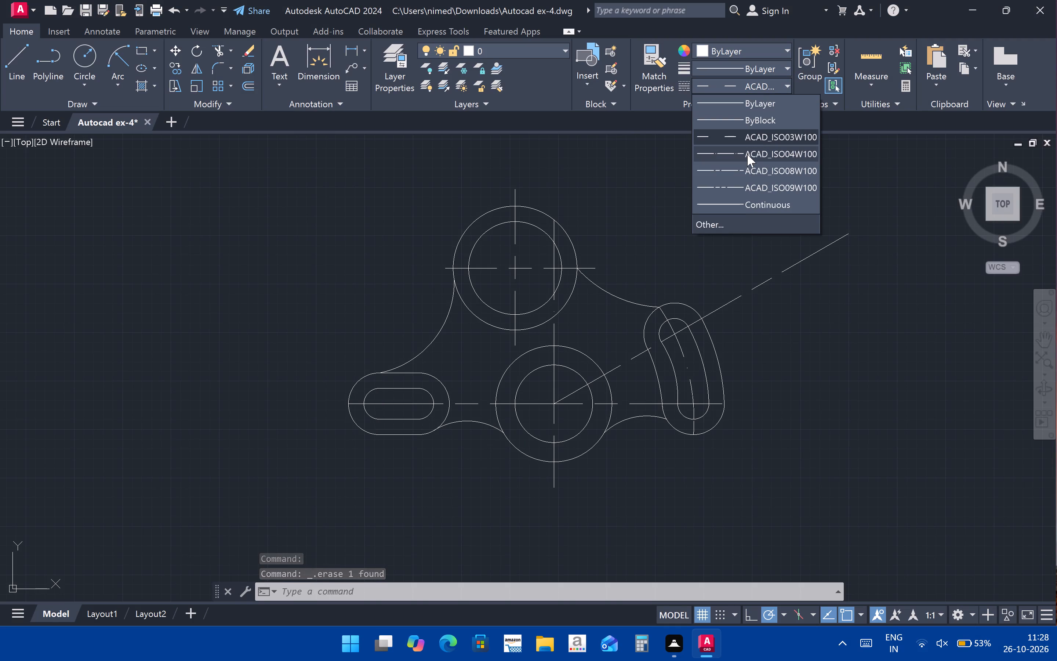
left_click(747, 154)
left_click(8, 76)
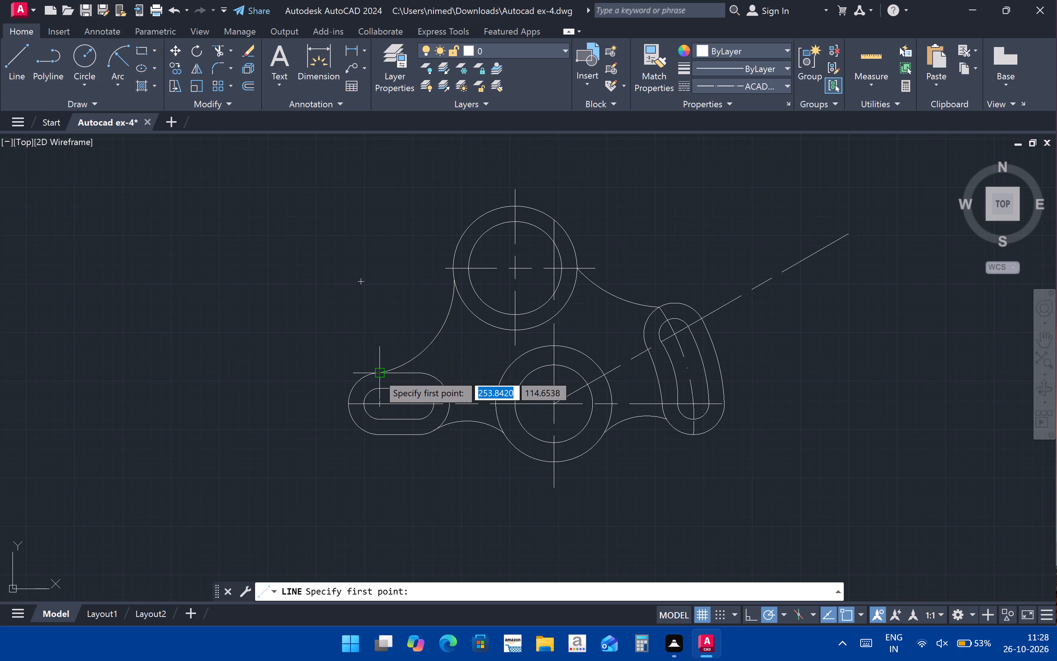
left_click(380, 348)
left_click(379, 493)
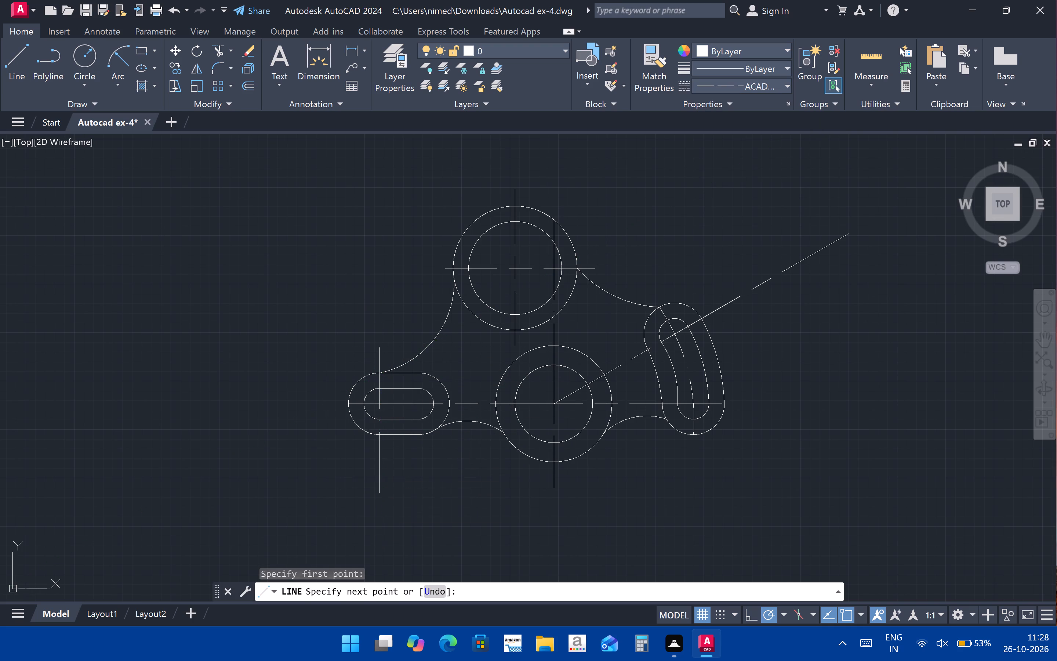
key("Escape")
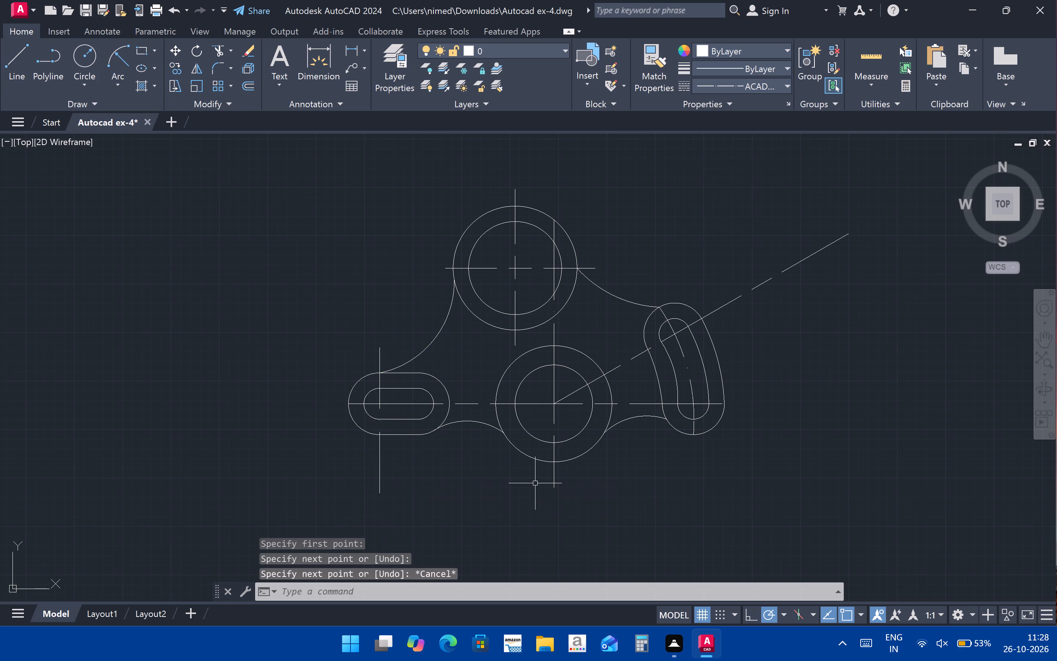
Draw a vertical centreline about 35 mm long through the straight slot's right arc centre, overshooting the slot at both ends.
left_click(22, 55)
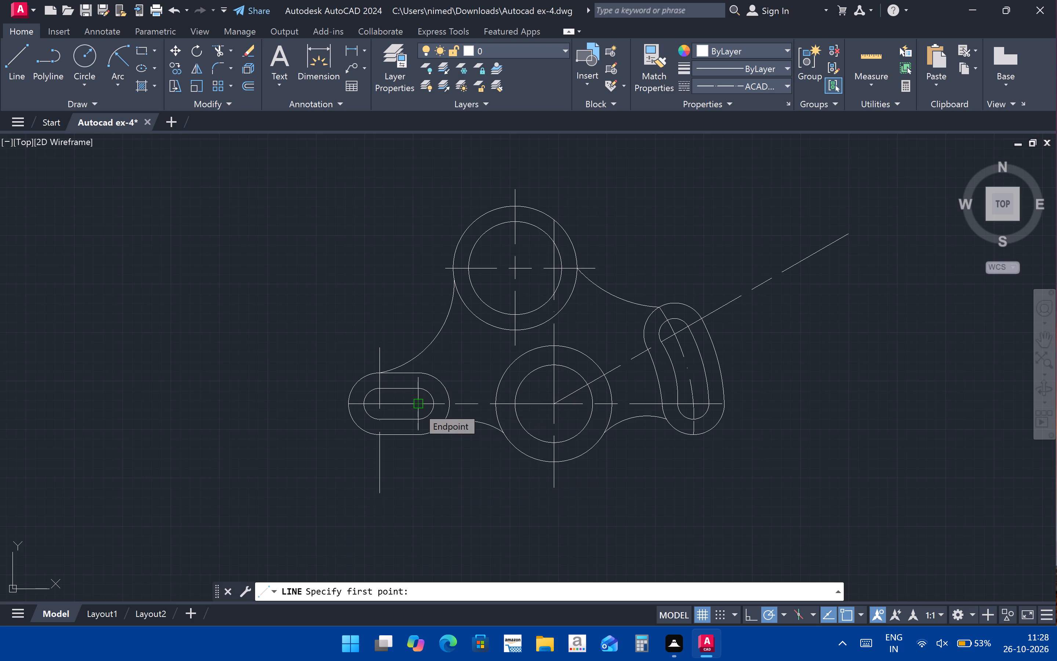
left_click(419, 345)
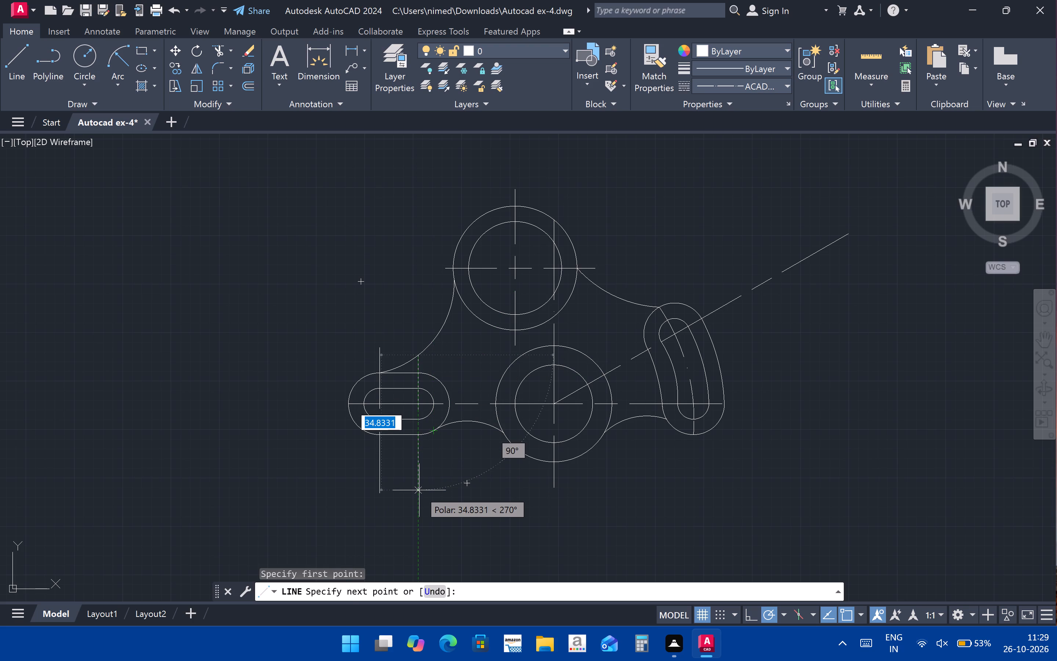
left_click(419, 490)
key("Escape")
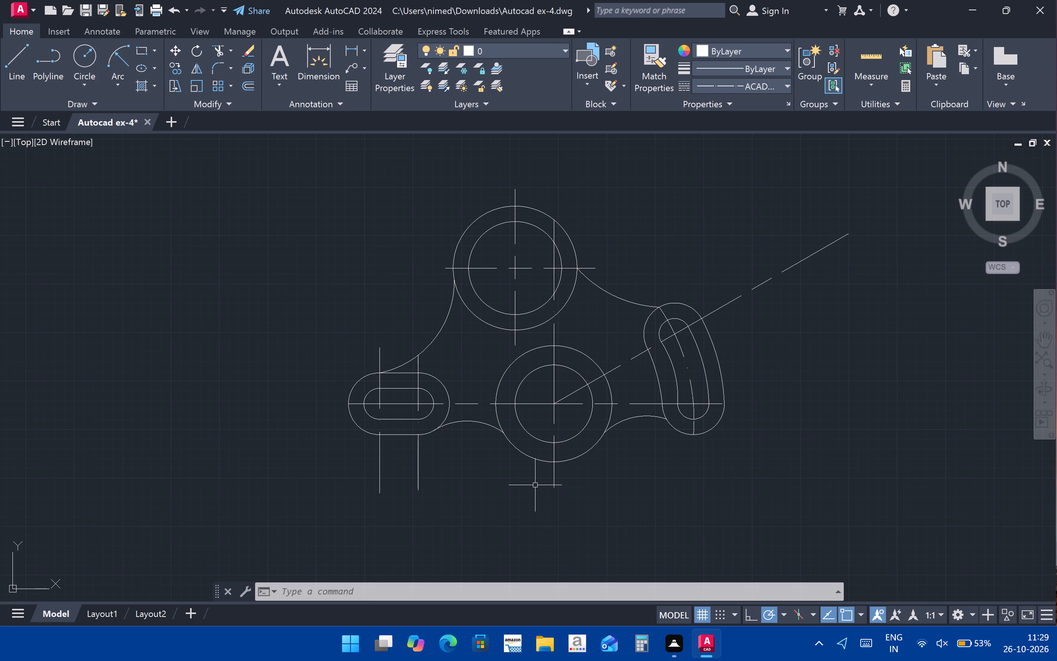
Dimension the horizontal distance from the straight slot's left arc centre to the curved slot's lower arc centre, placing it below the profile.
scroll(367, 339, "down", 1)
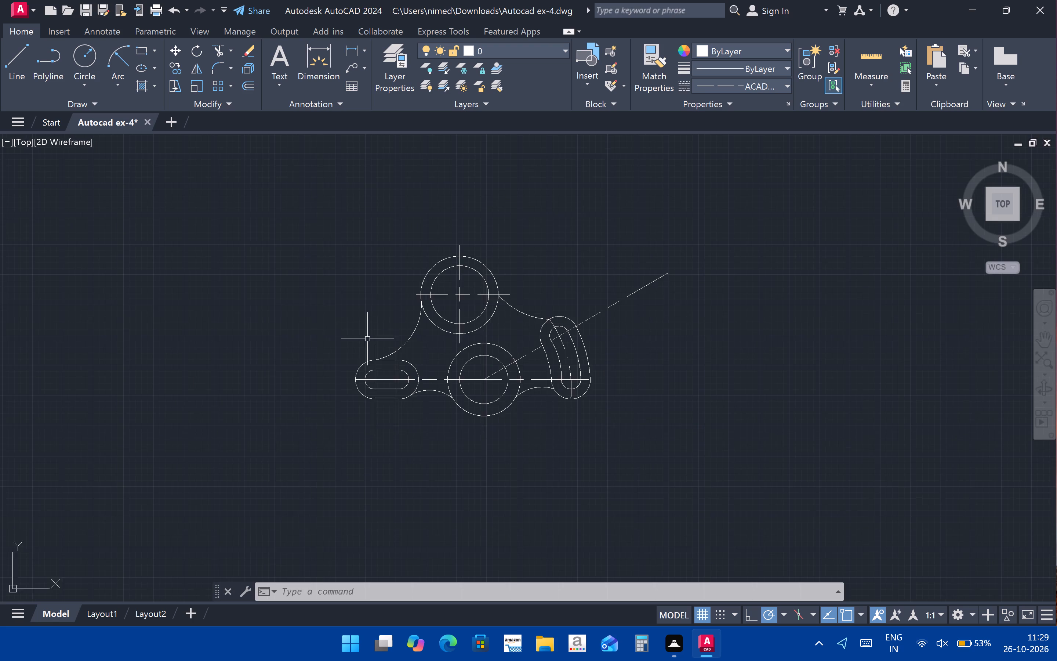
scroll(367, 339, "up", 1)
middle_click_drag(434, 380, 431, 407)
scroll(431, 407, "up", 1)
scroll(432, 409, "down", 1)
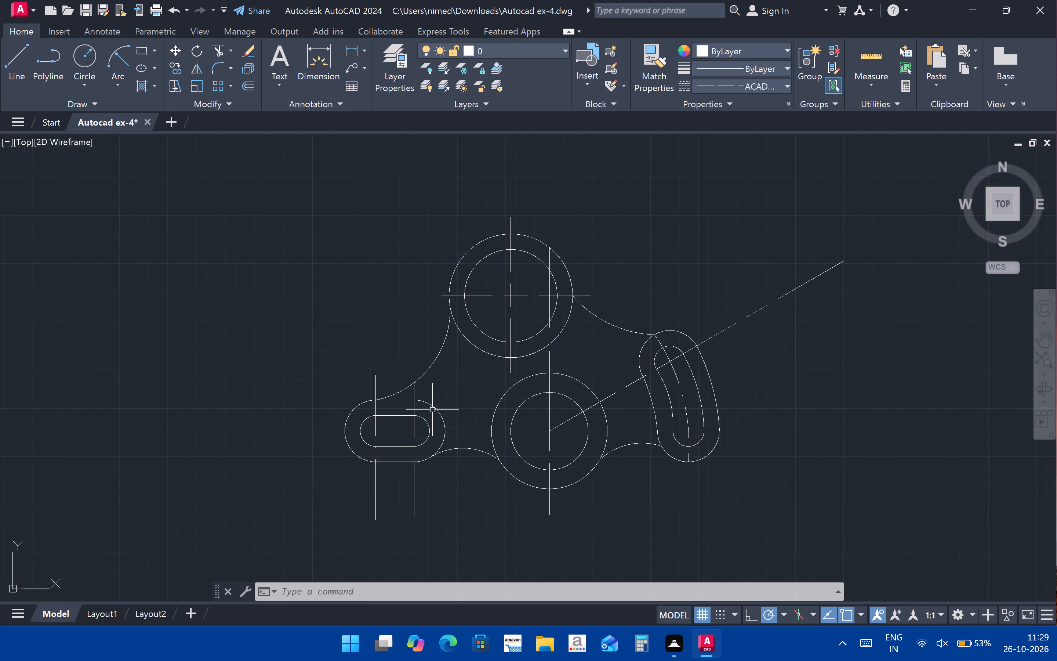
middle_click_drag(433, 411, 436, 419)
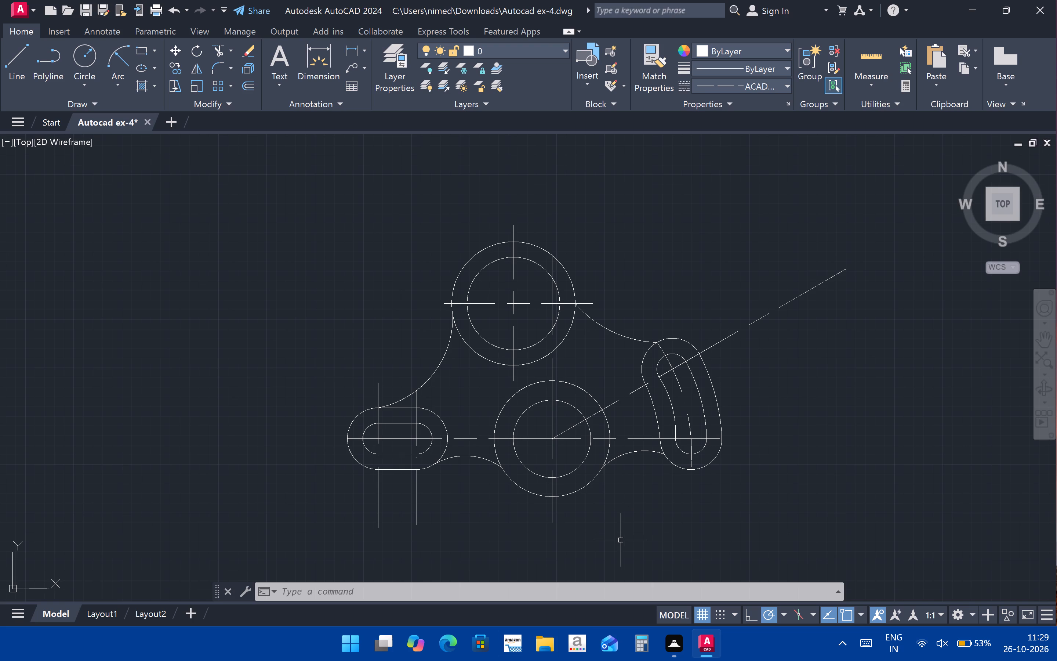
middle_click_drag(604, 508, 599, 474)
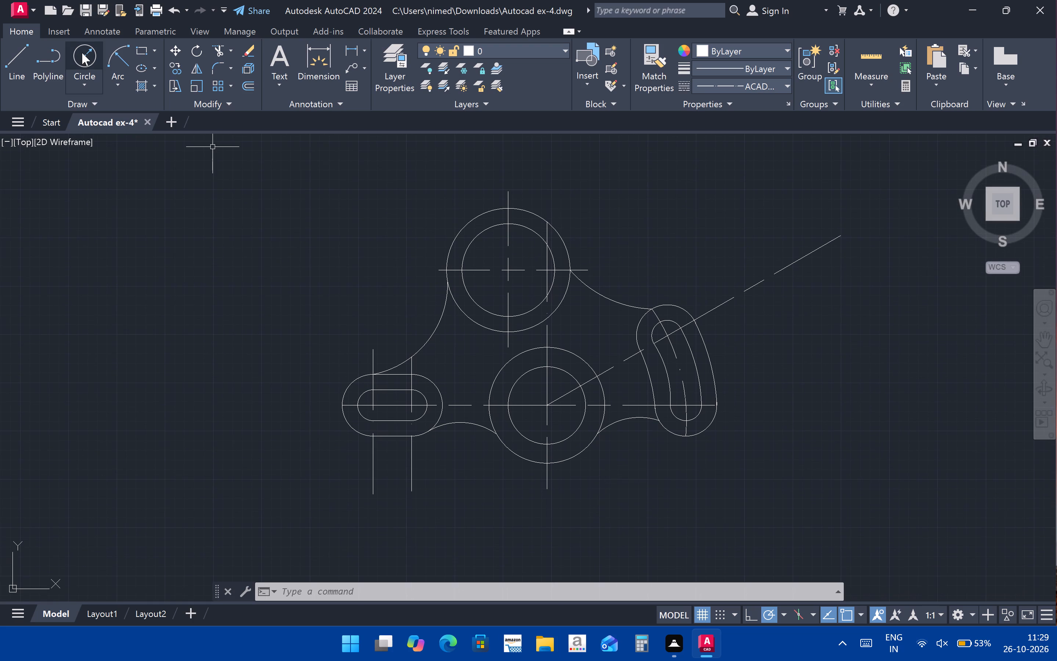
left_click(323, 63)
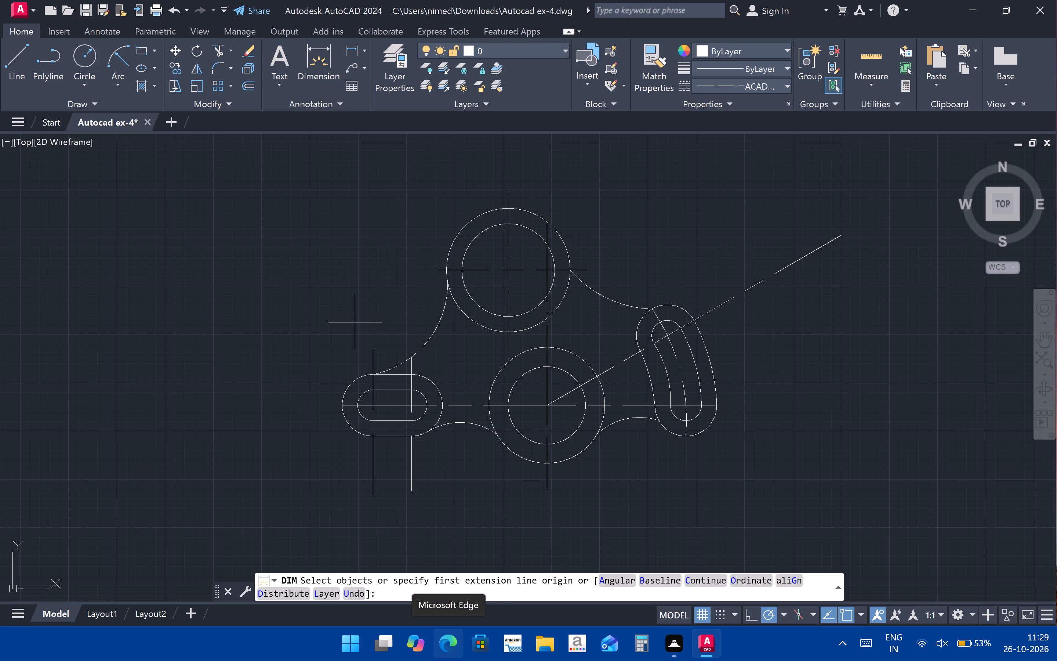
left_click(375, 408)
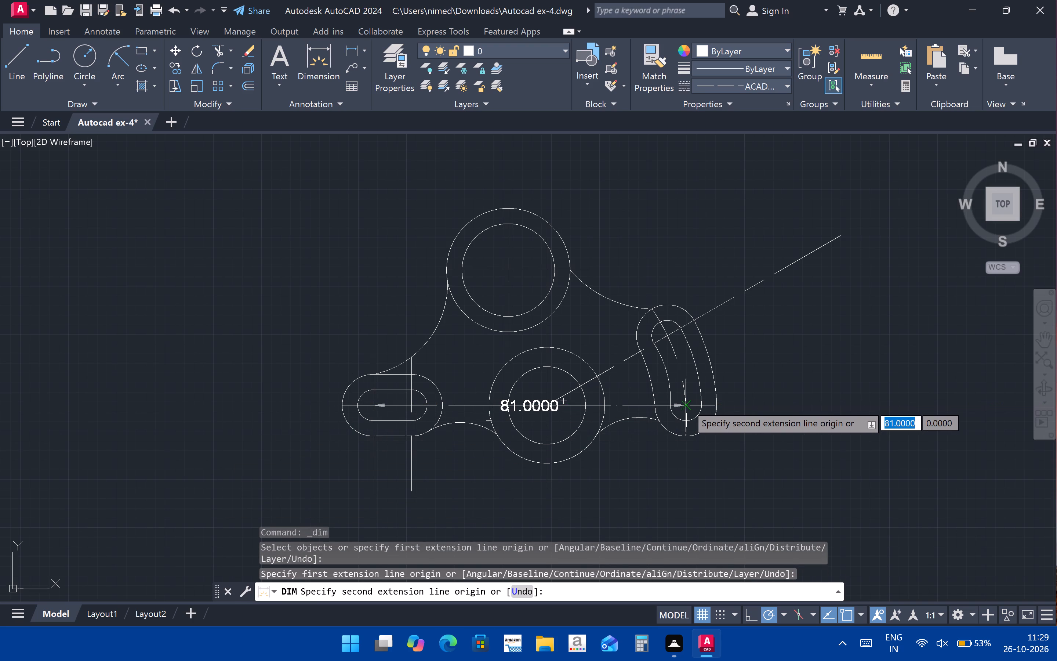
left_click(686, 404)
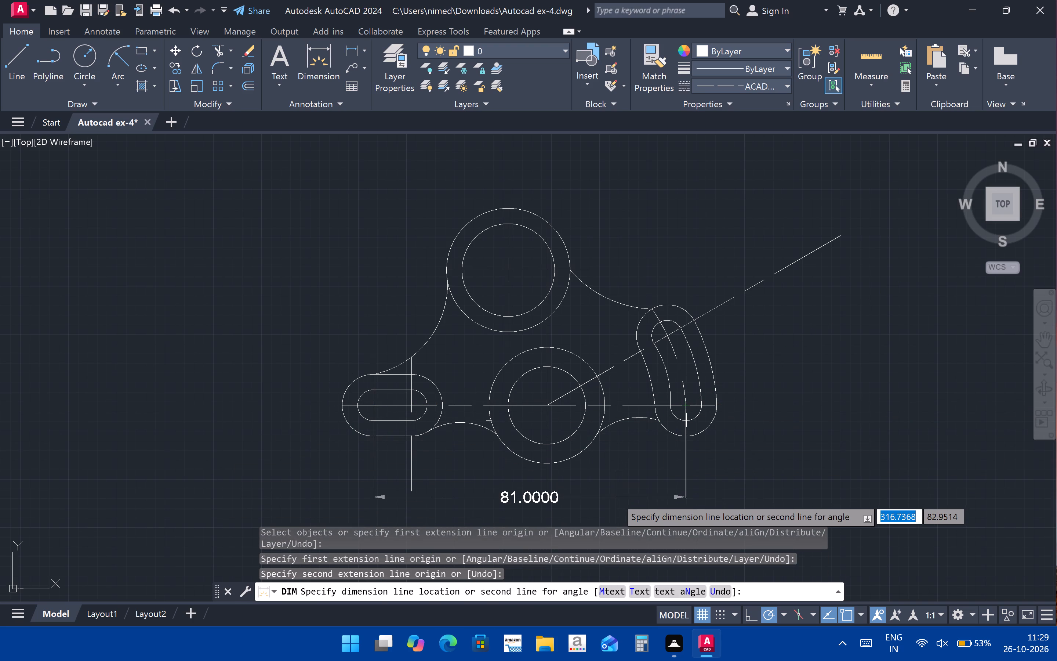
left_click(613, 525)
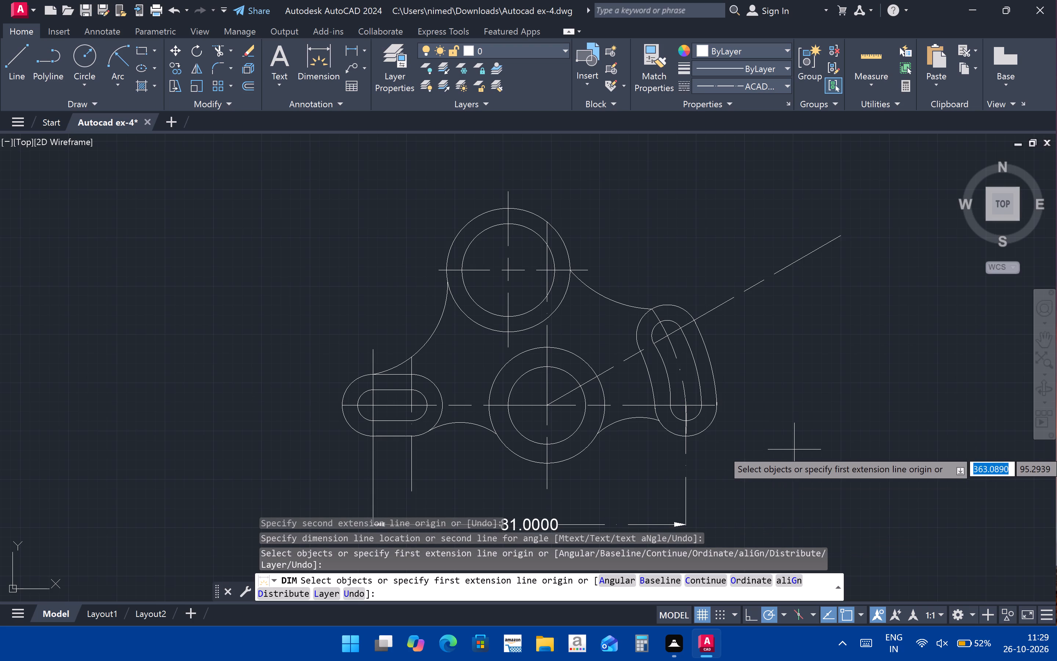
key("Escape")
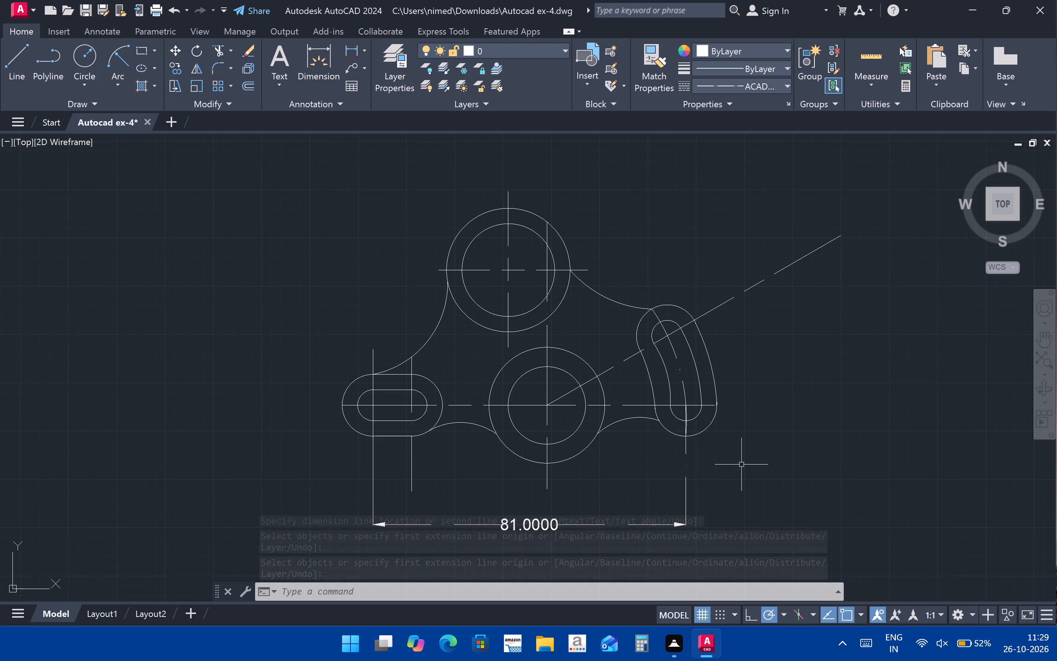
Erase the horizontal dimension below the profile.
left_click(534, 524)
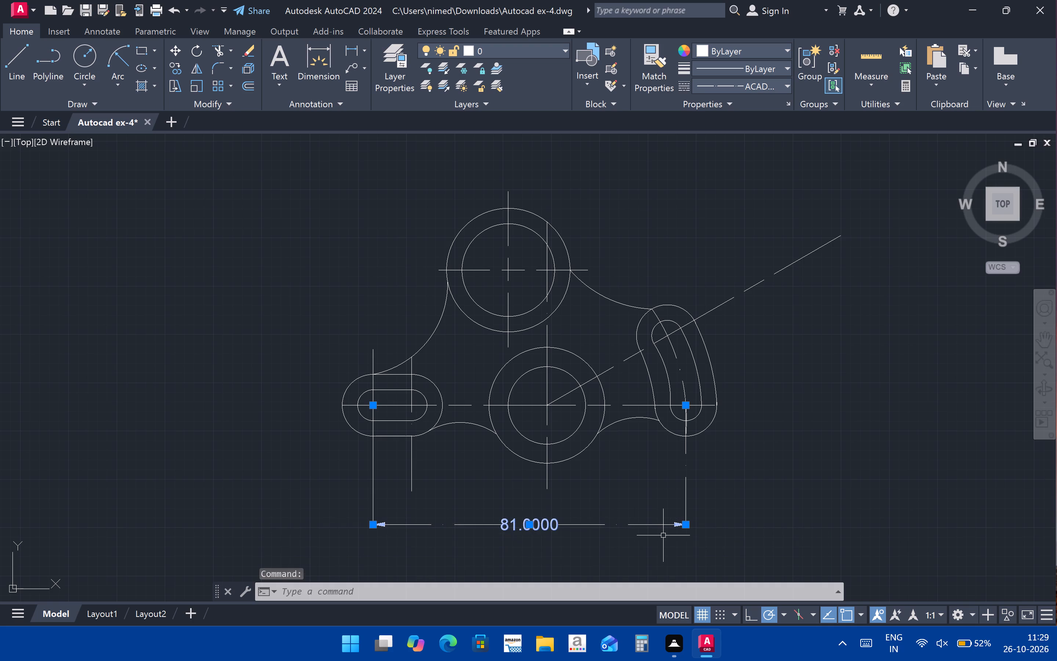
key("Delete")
Set the current linetype to ByLayer and draw an 81 mm horizontal line from the straight slot's left arc centre to the curved slot's lower arc centre.
left_click(707, 90)
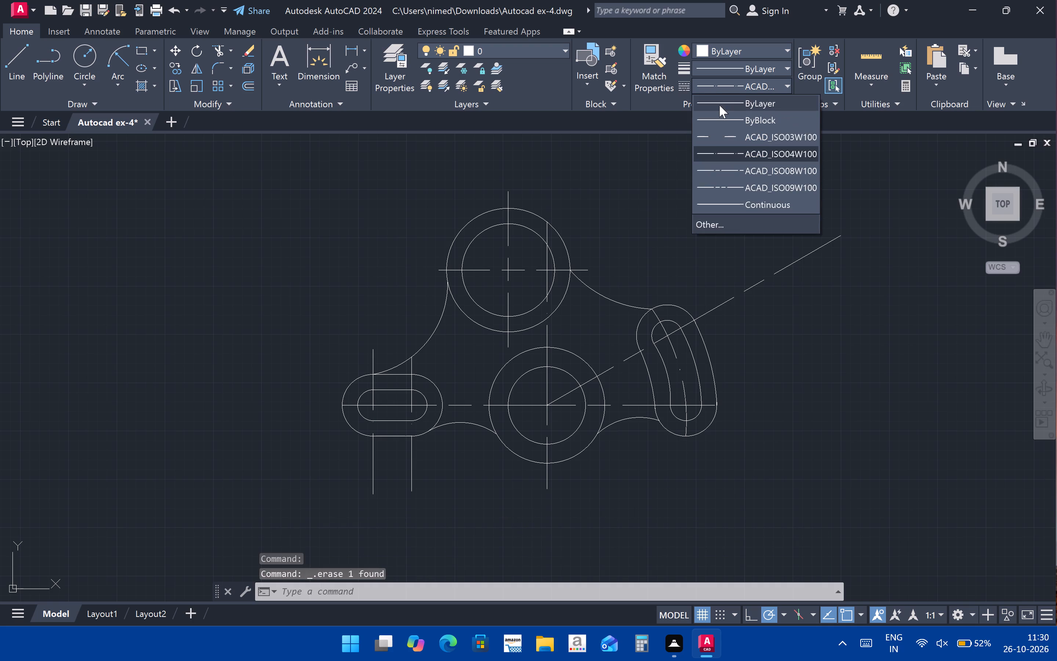
left_click(723, 100)
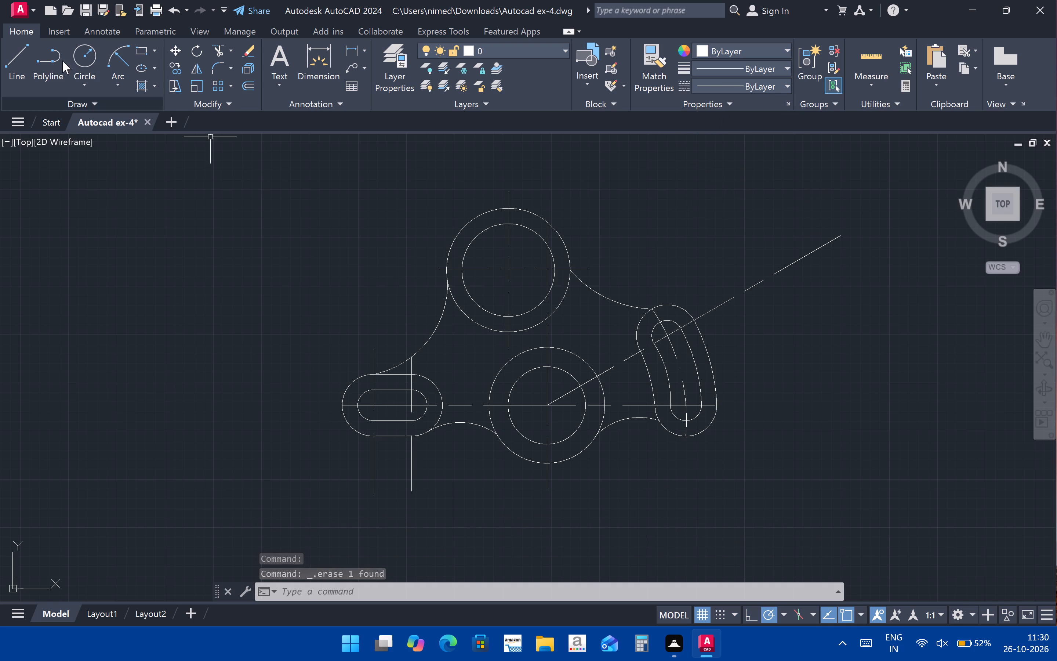
left_click(23, 57)
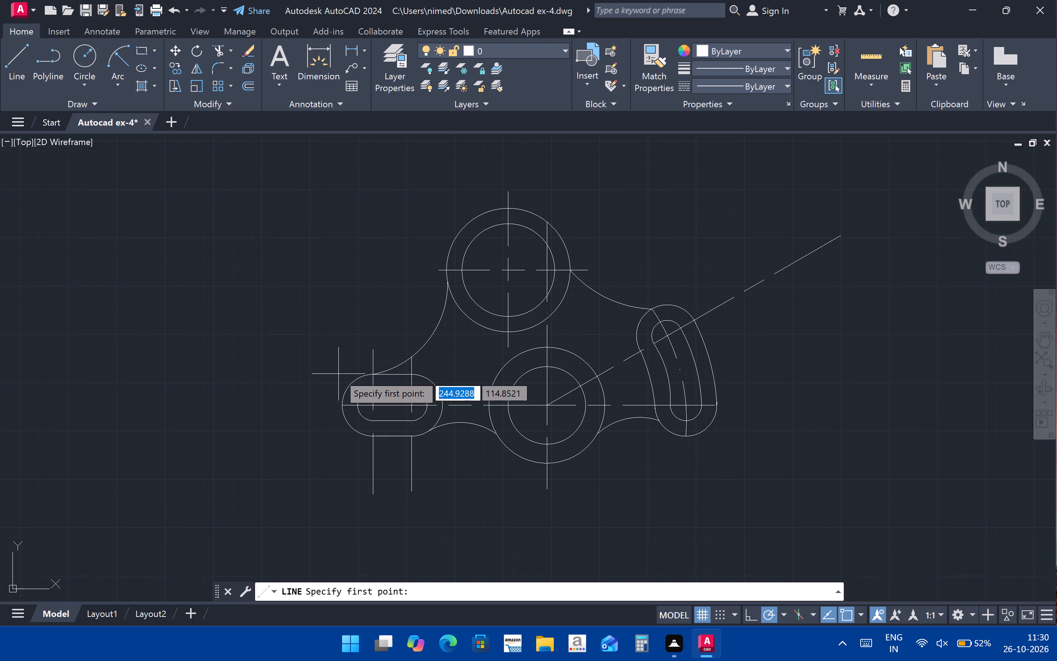
left_click(374, 409)
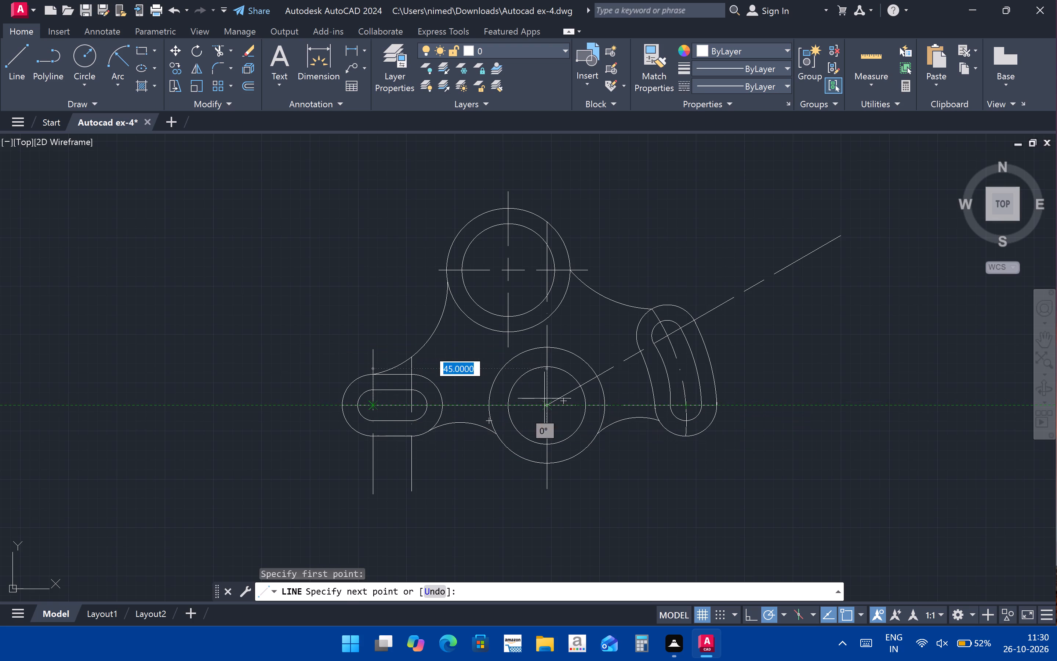
left_click(687, 408)
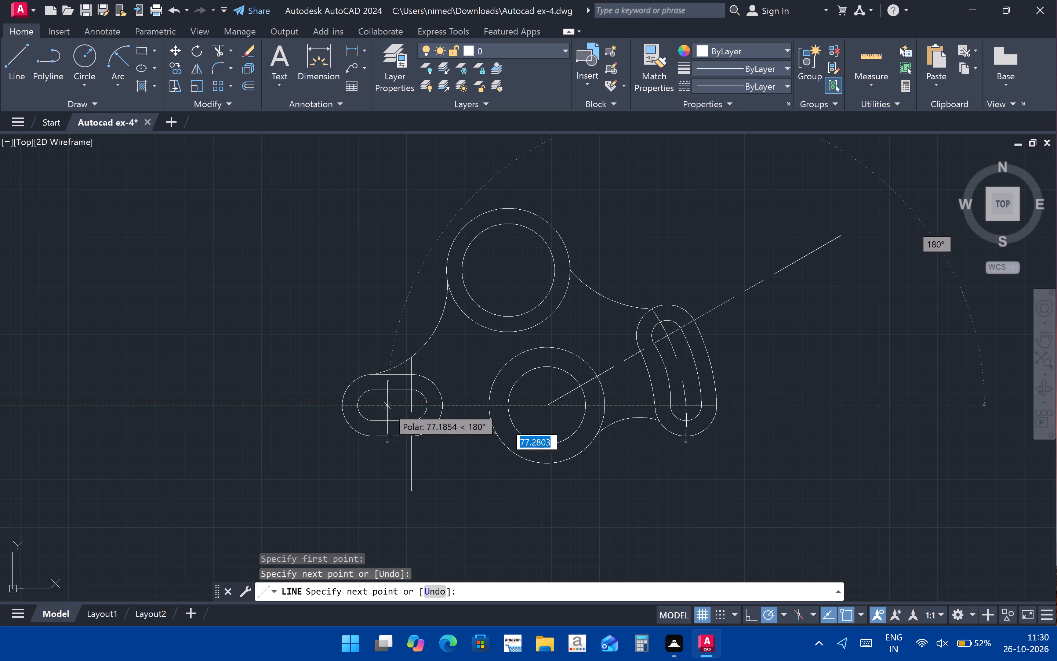
key("Escape")
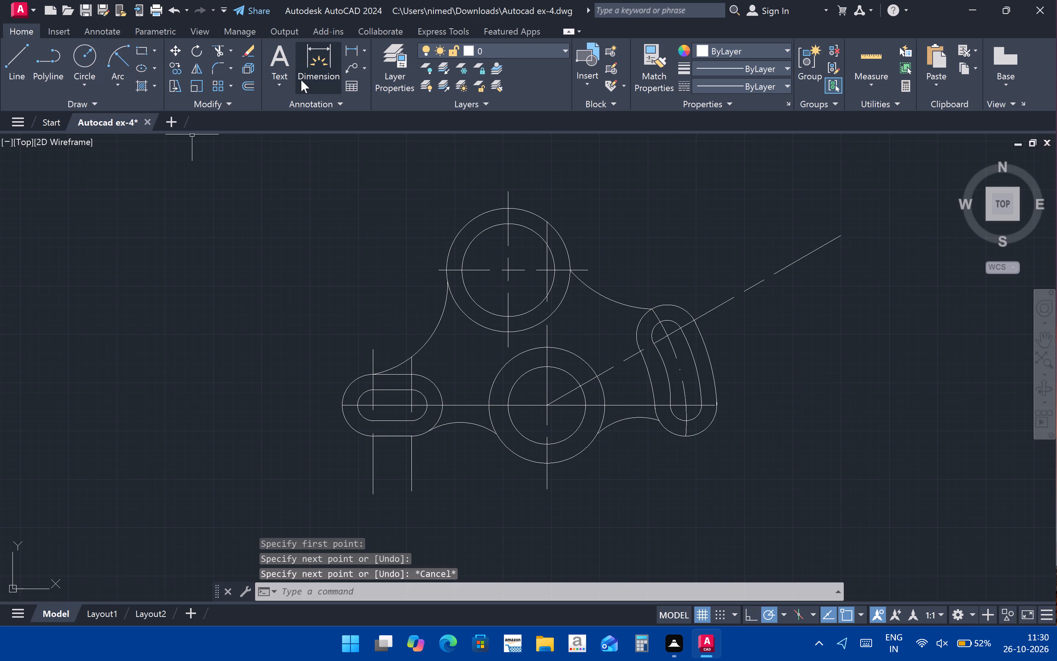
Dimension the horizontal distance from the straight slot's left arc centre to the curved slot's lower arc centre, below the profile, in the ByLayer linetype.
left_click(309, 73)
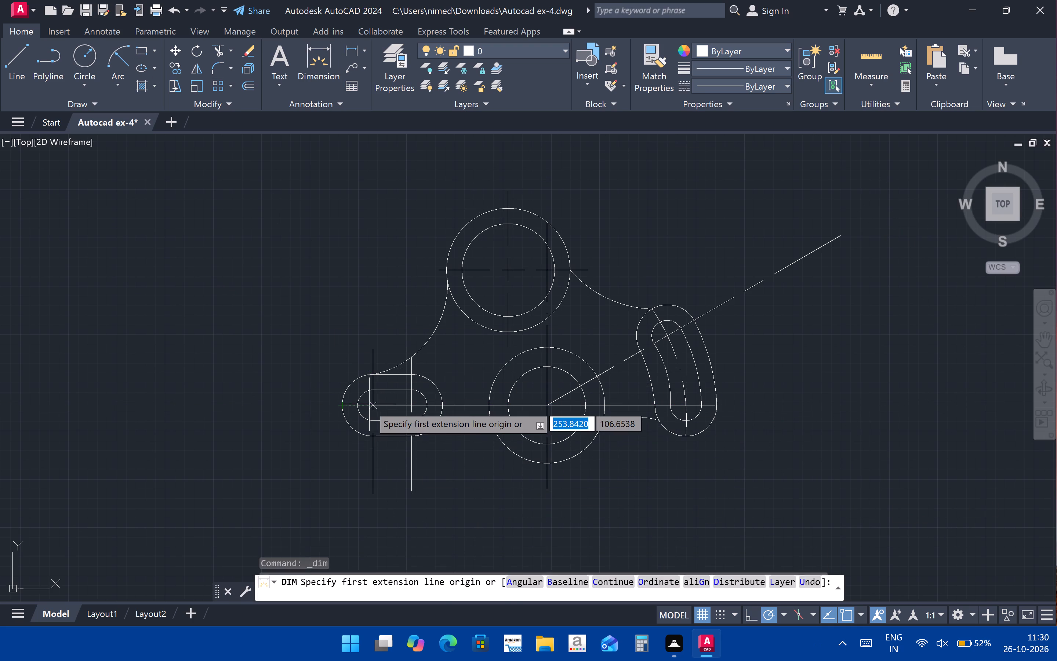
left_click(373, 406)
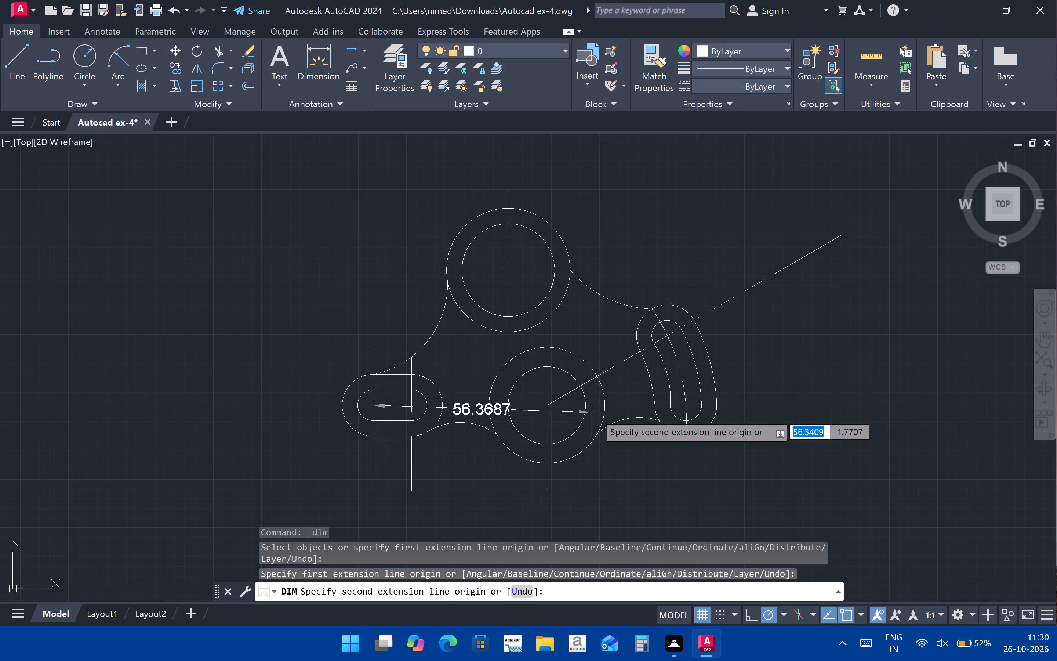
left_click(685, 406)
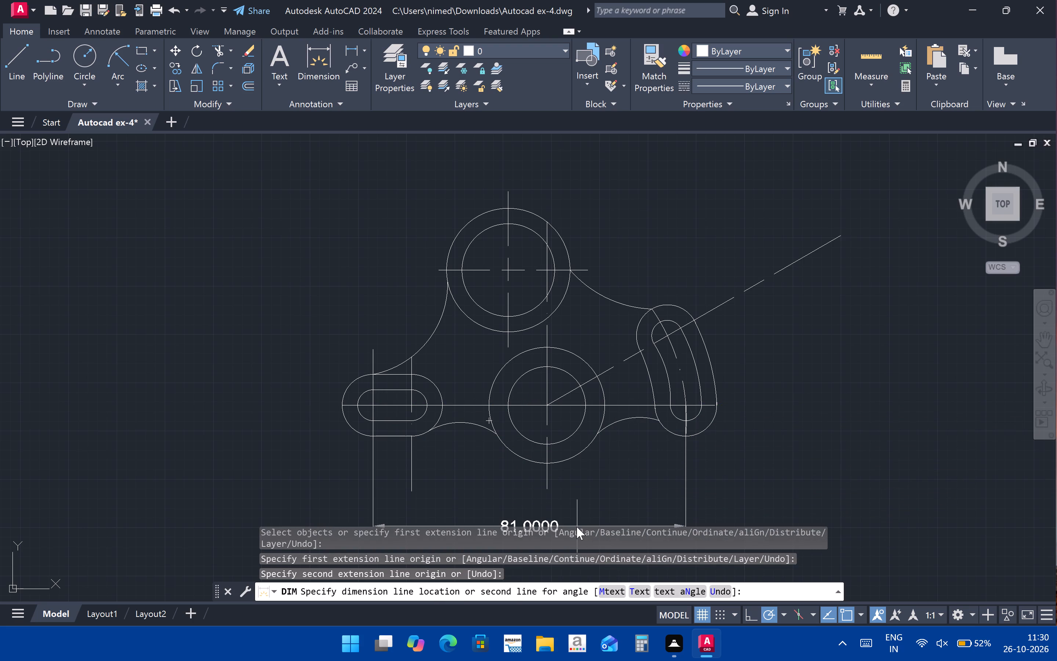
left_click(494, 539)
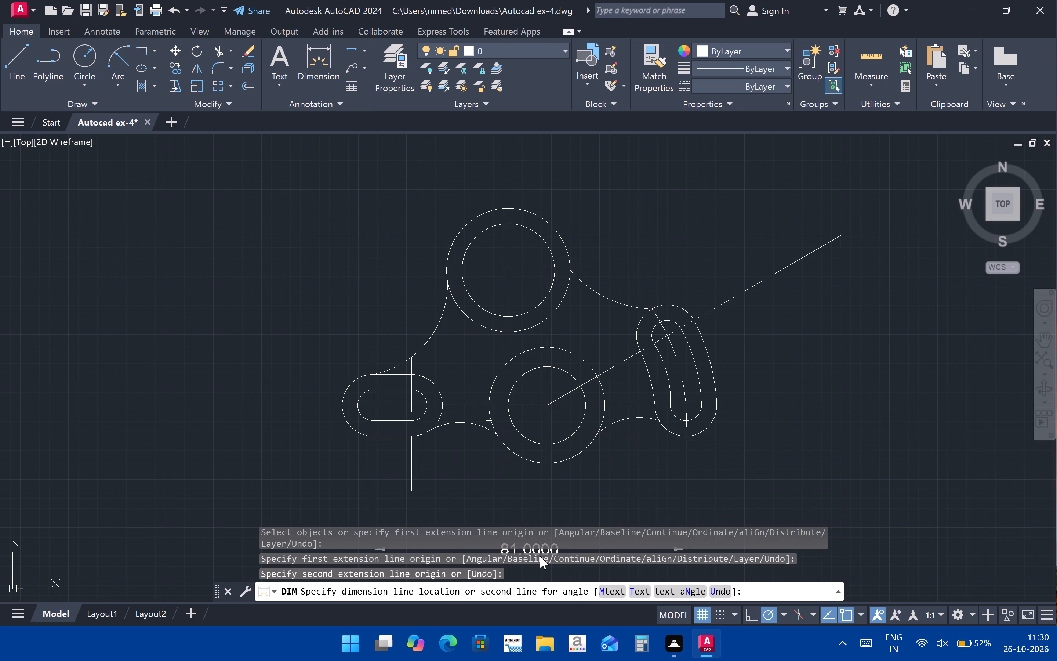
left_click(540, 556)
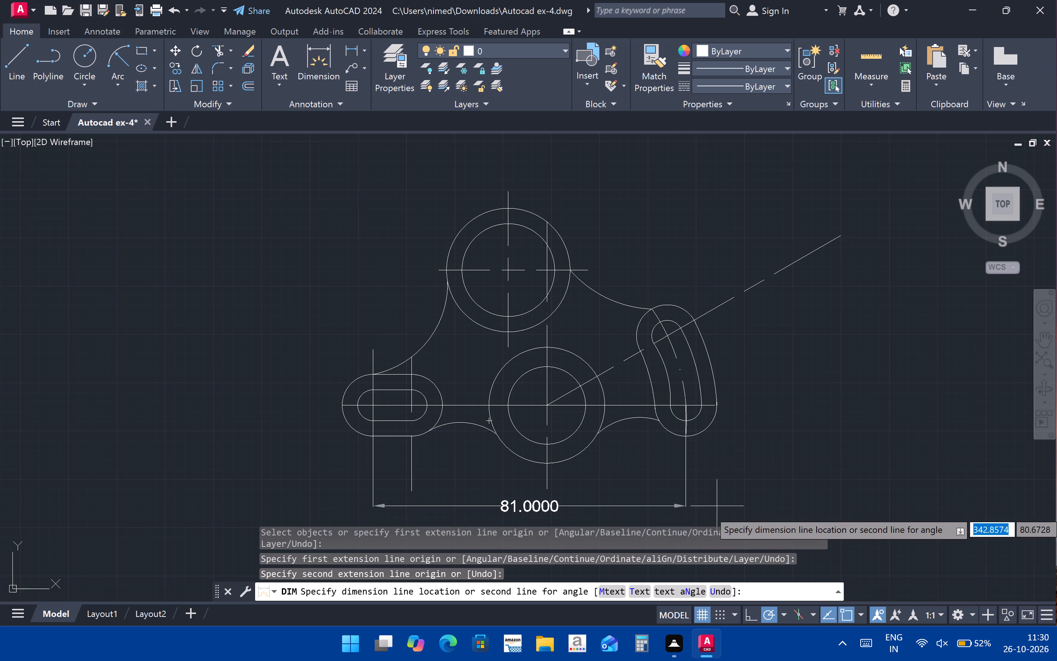
left_click(882, 546)
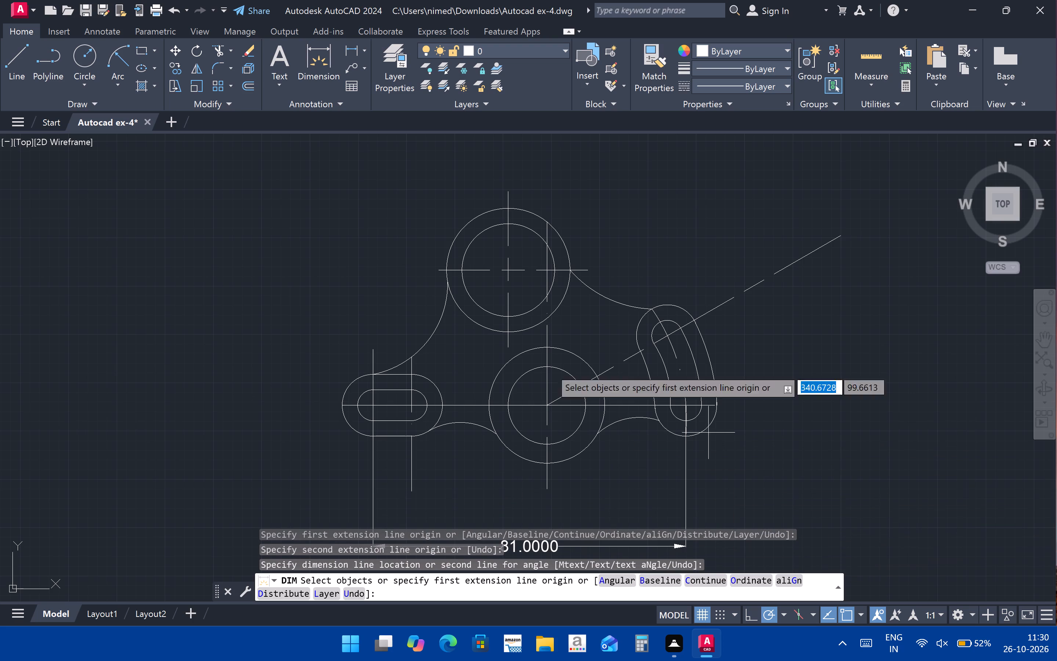
scroll(500, 382, "up", 1)
scroll(522, 433, "down", 2)
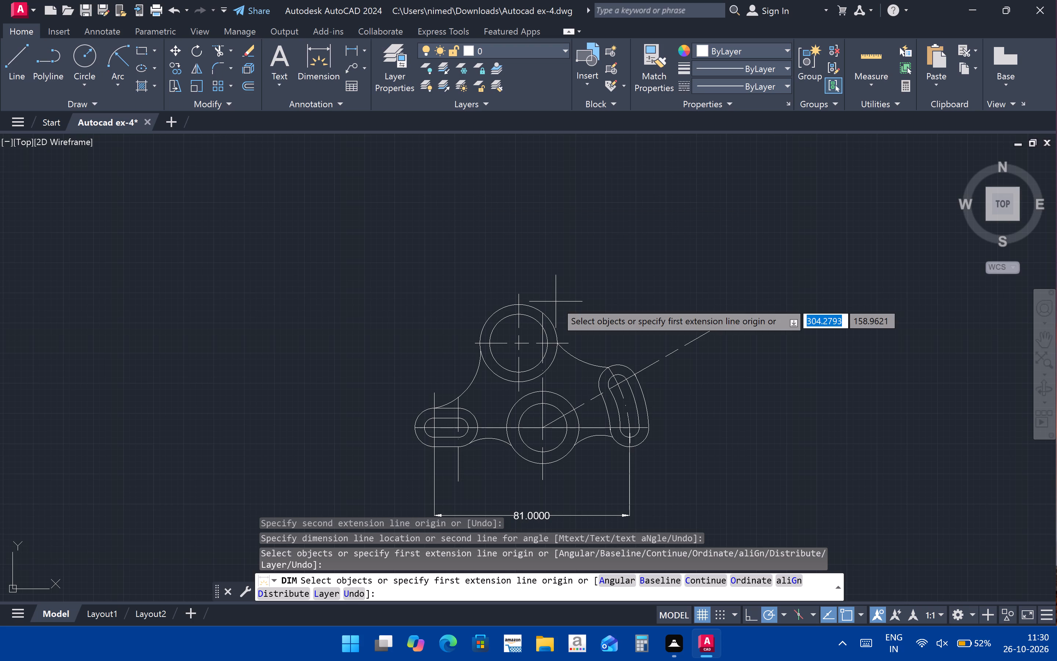
key("Return")
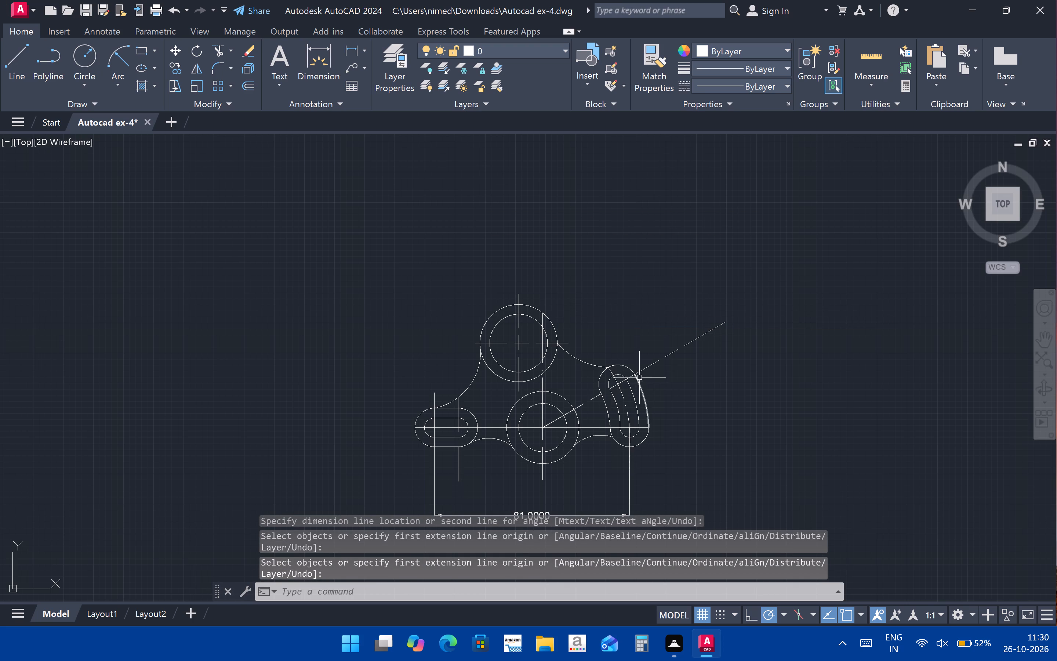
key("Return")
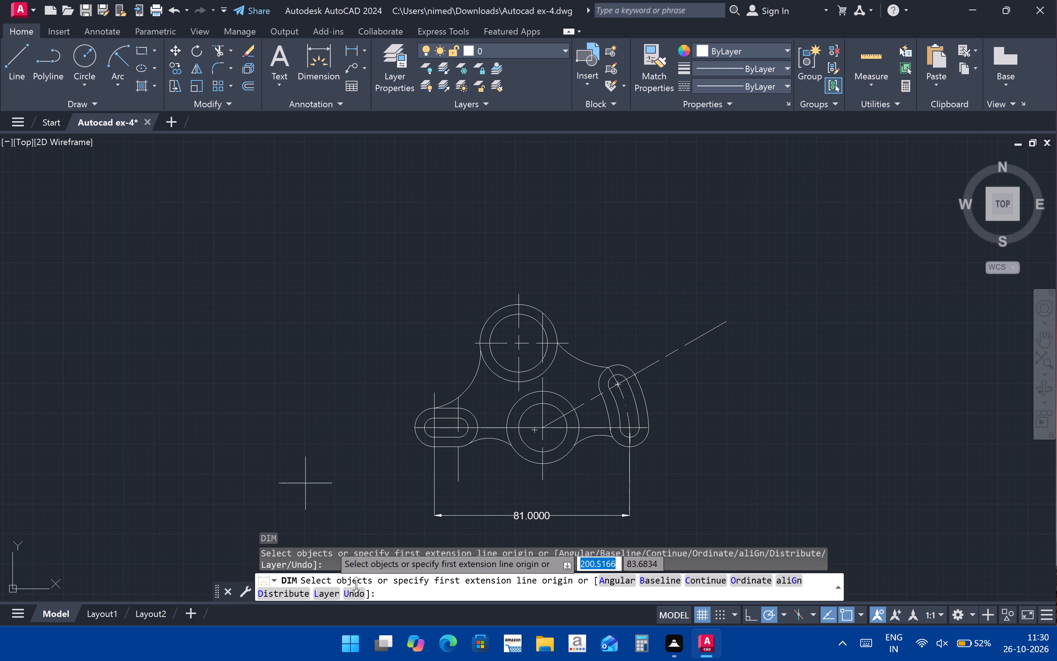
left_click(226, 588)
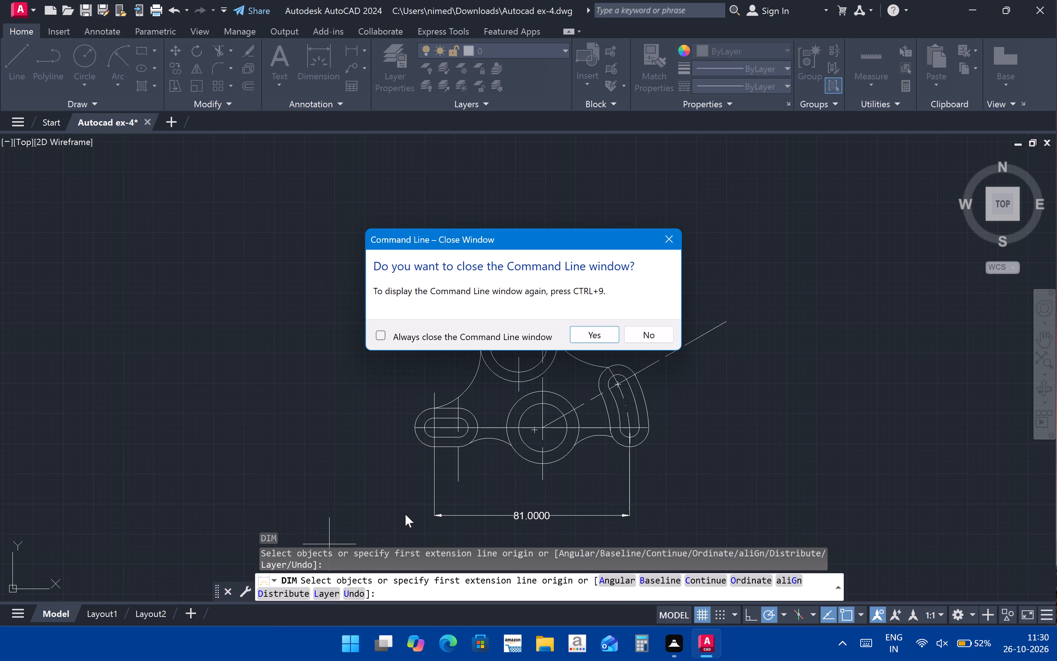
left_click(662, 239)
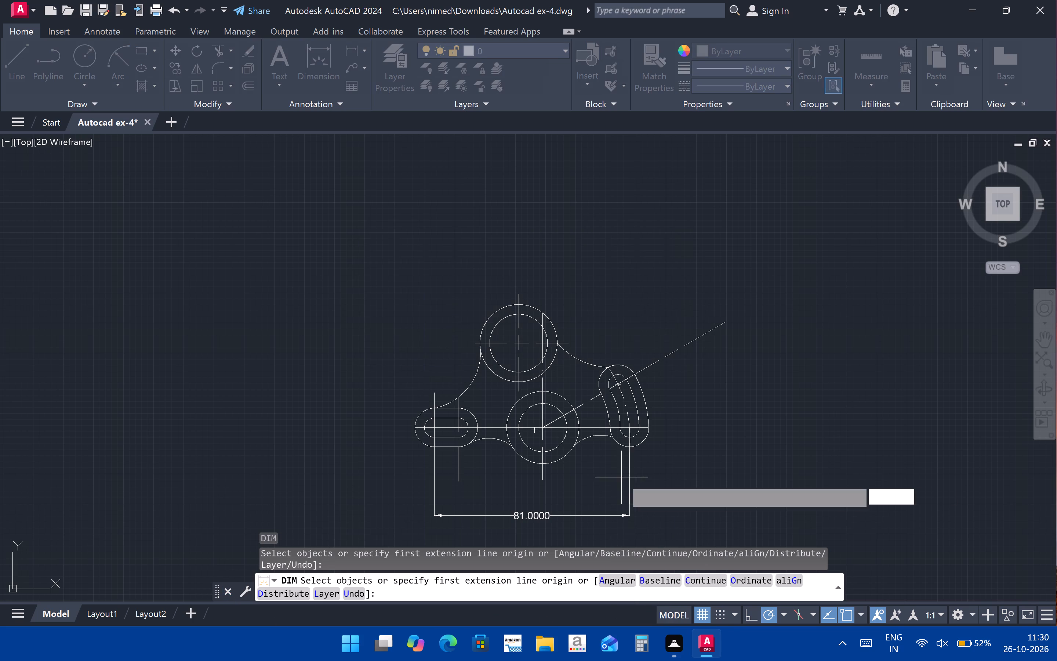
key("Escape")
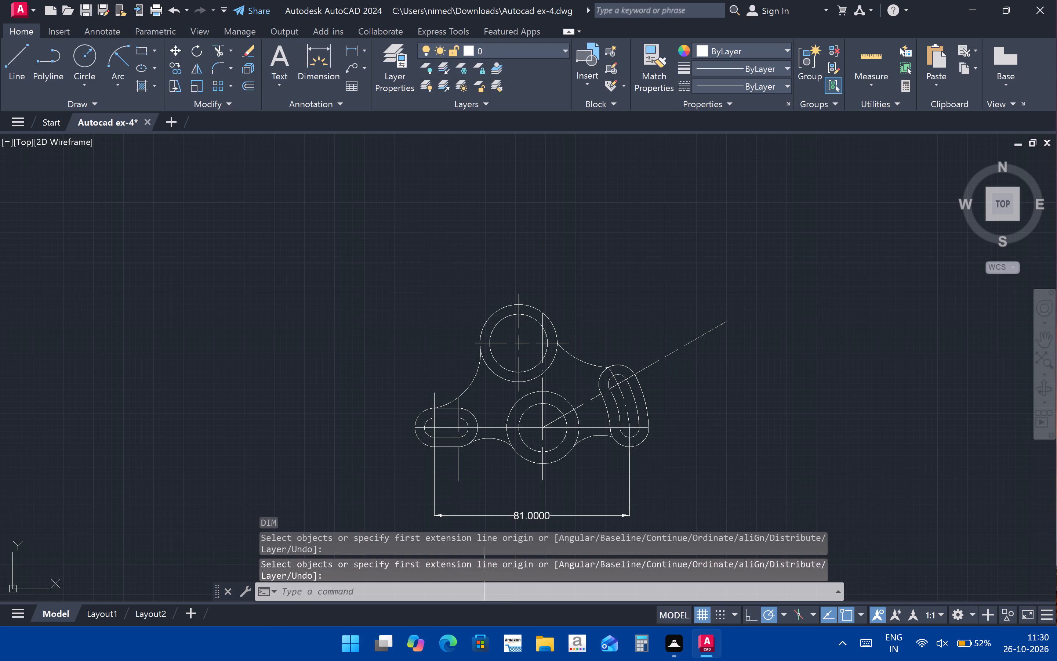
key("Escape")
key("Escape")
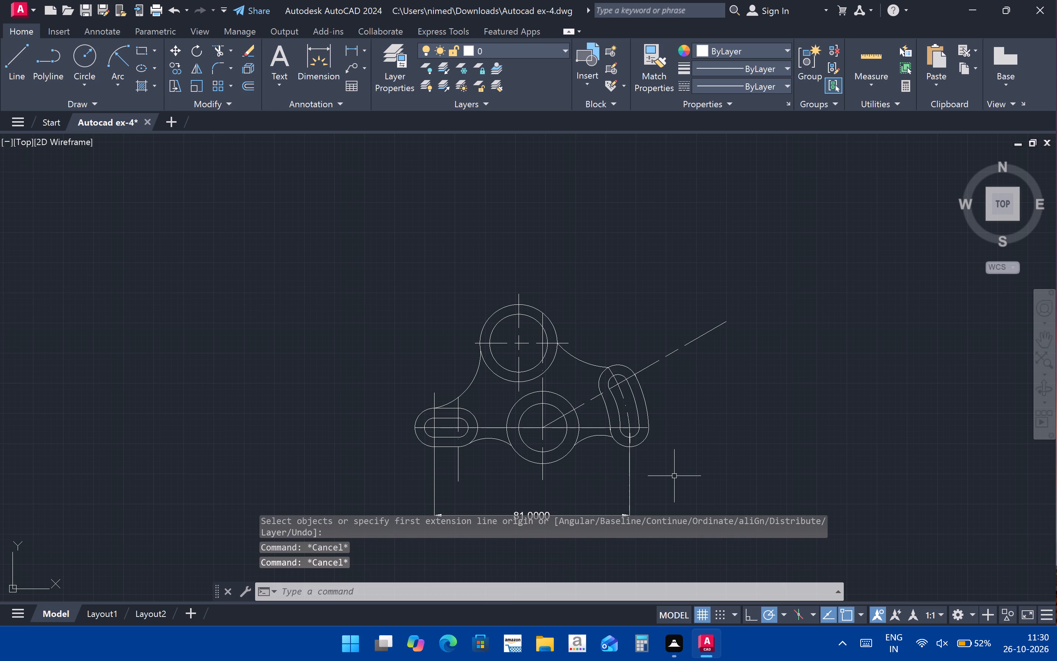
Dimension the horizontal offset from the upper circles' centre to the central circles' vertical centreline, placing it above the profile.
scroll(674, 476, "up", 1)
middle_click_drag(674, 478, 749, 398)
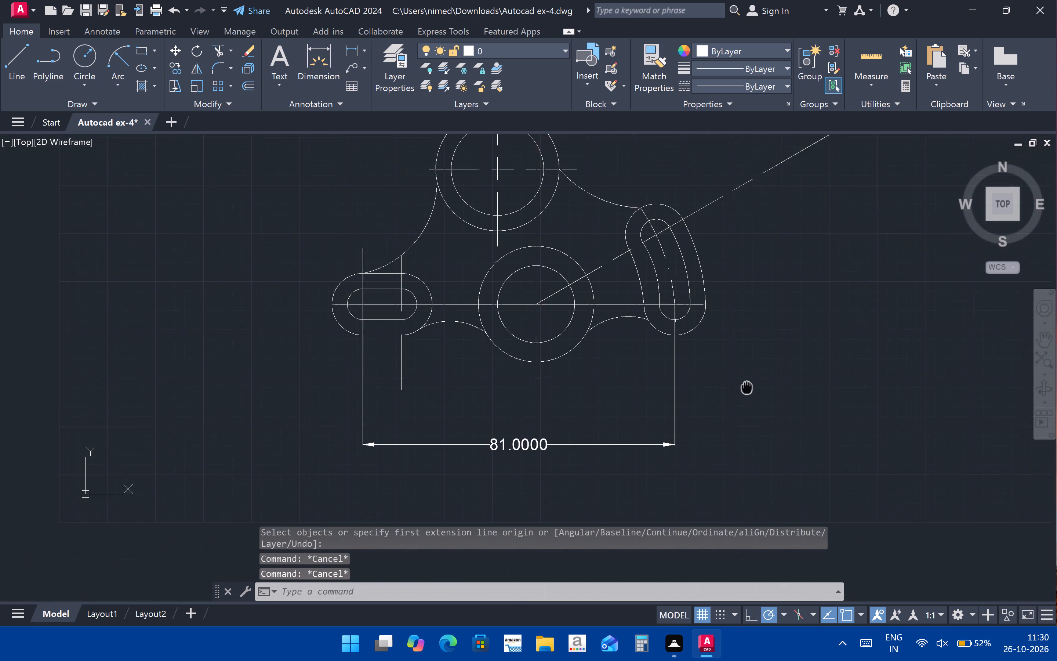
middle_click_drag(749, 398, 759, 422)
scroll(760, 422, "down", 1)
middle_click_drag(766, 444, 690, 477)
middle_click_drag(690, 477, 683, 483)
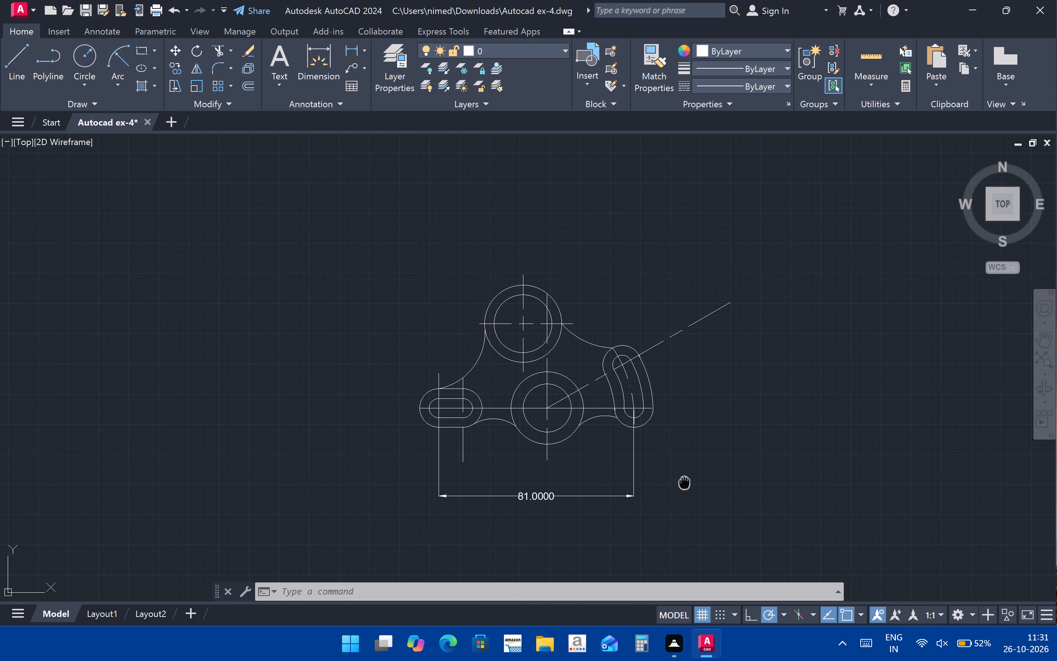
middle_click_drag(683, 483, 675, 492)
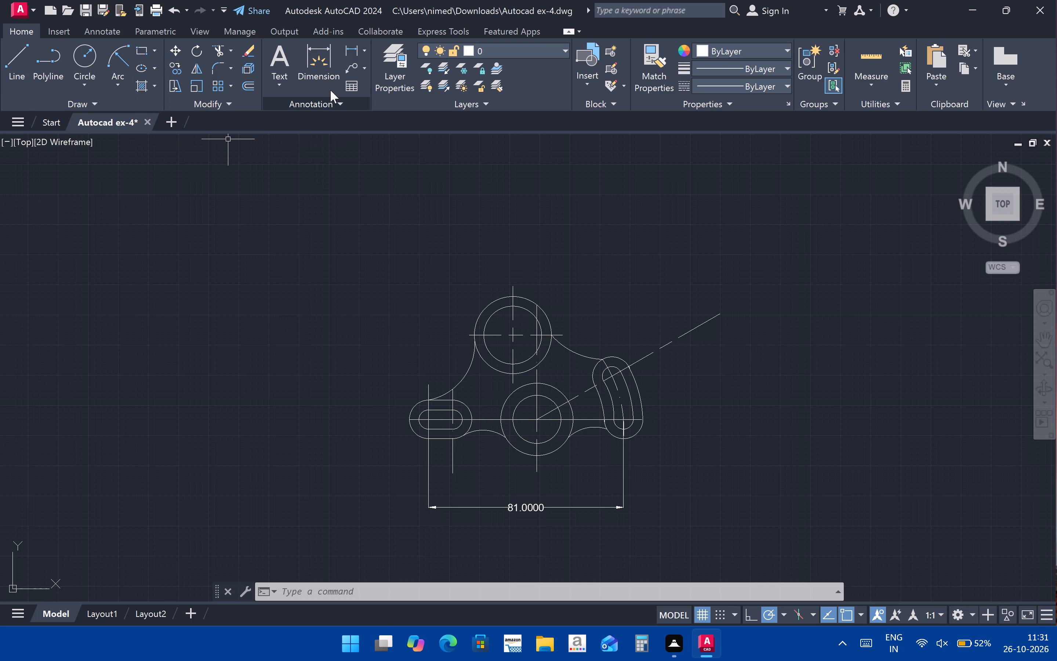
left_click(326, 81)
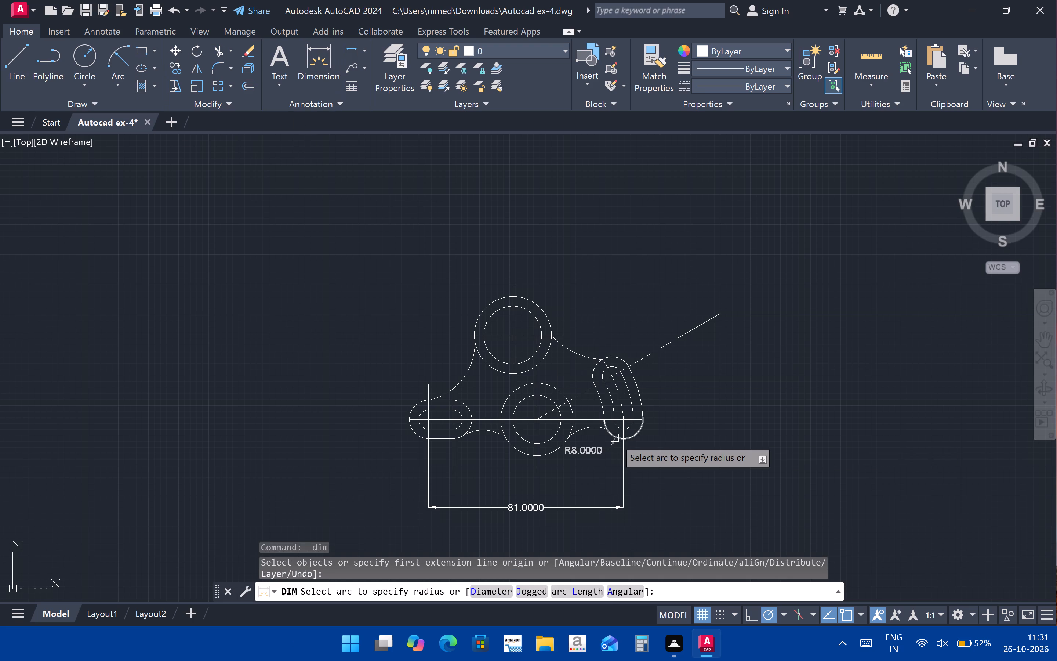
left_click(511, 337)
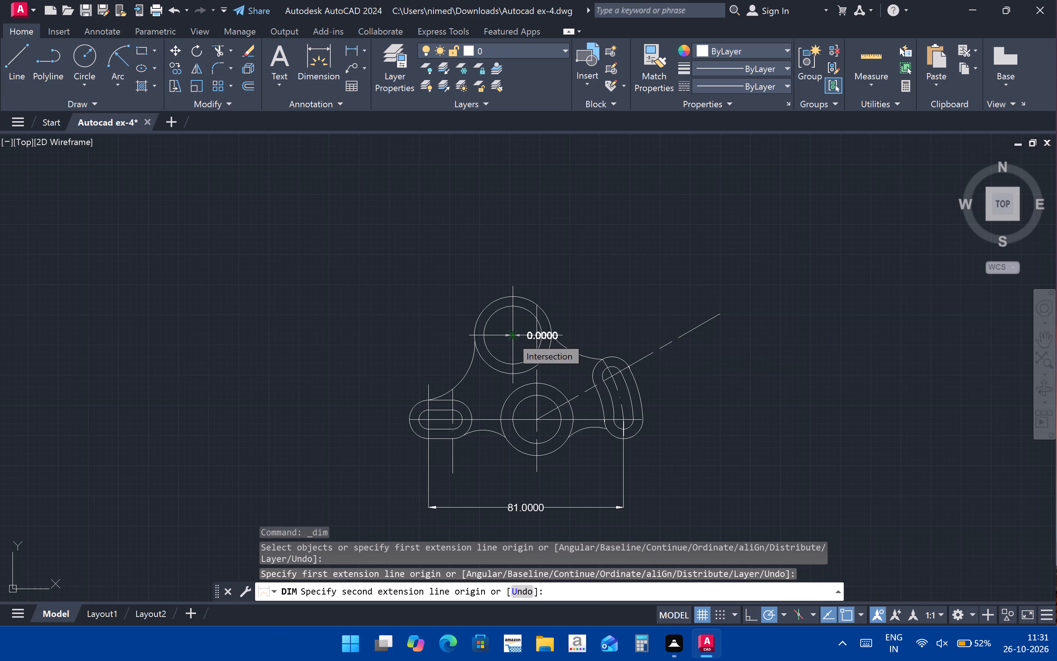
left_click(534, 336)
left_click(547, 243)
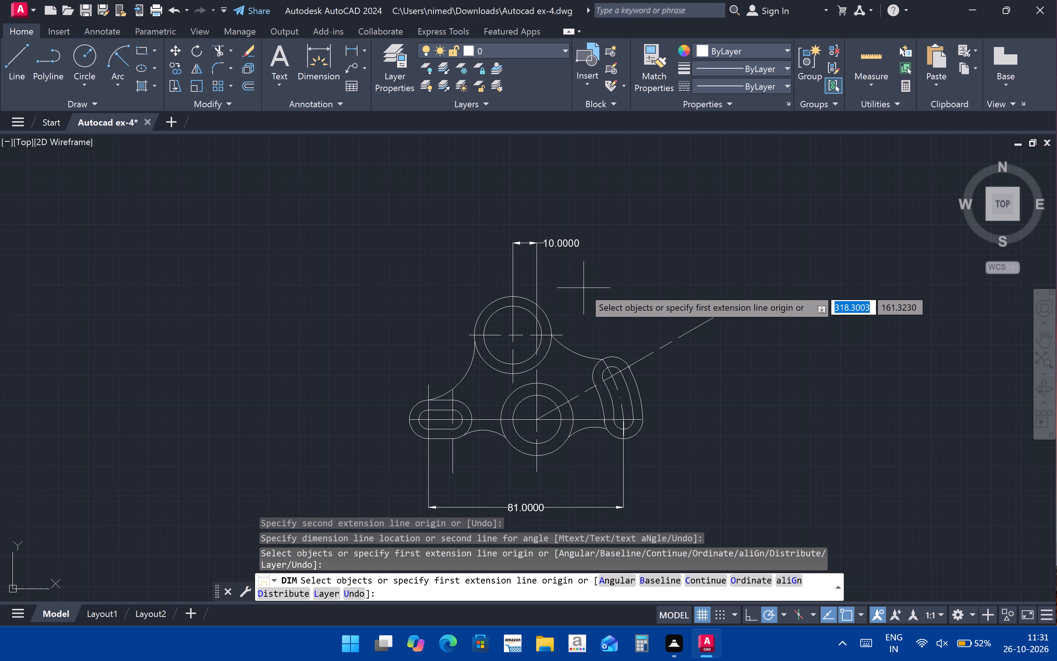
Dimension the vertical distance from the upper circles' centre to the straight slot's left arc centre, placing it left of the profile.
left_click(515, 336)
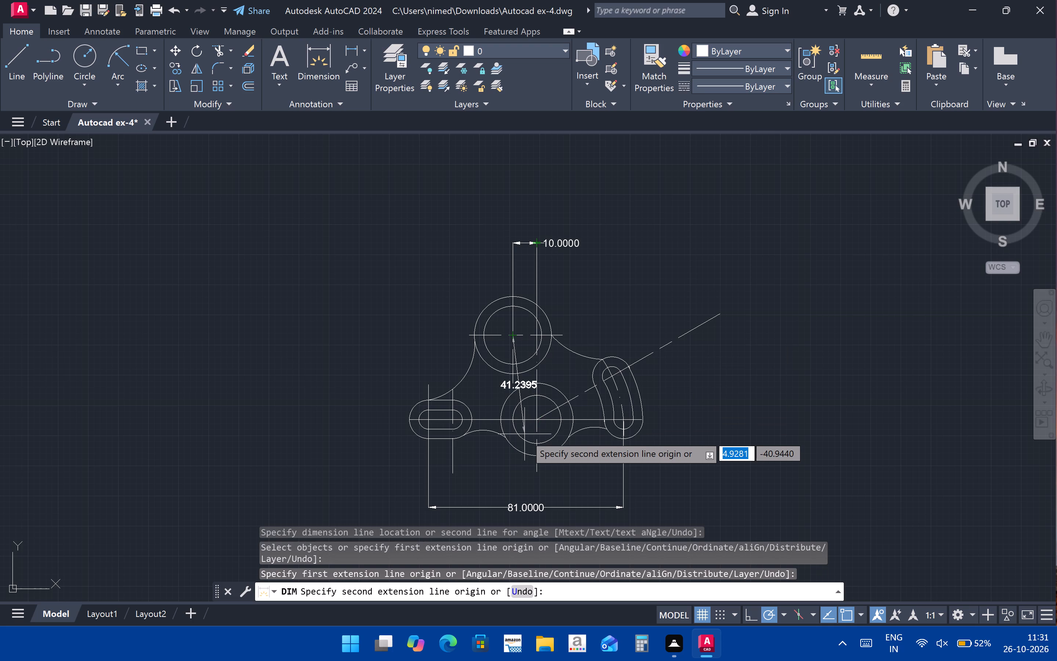
left_click(432, 420)
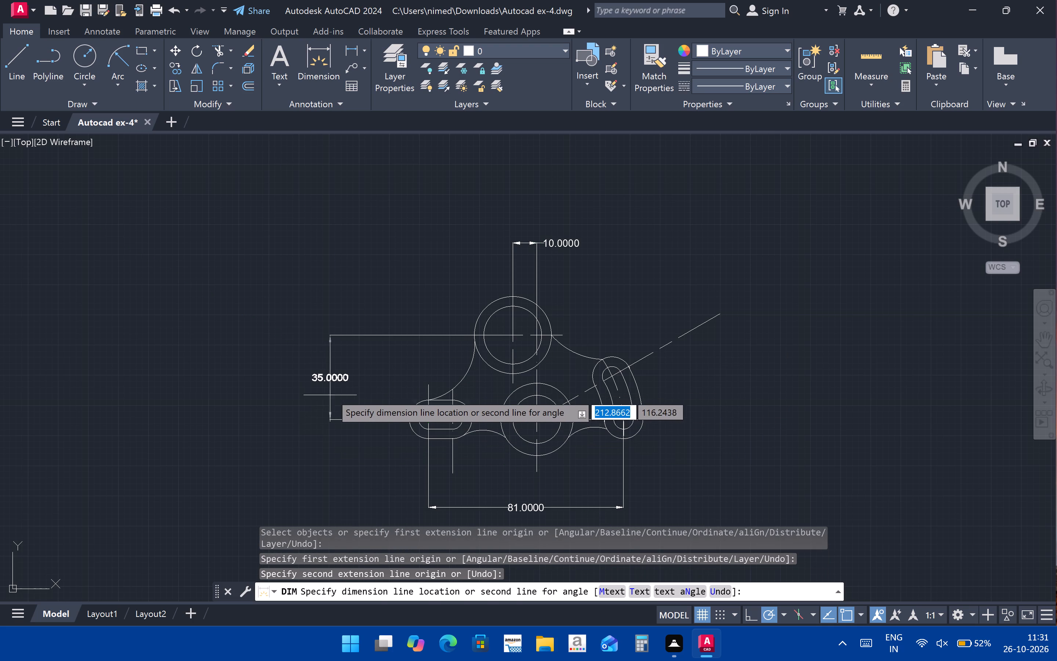
left_click(360, 373)
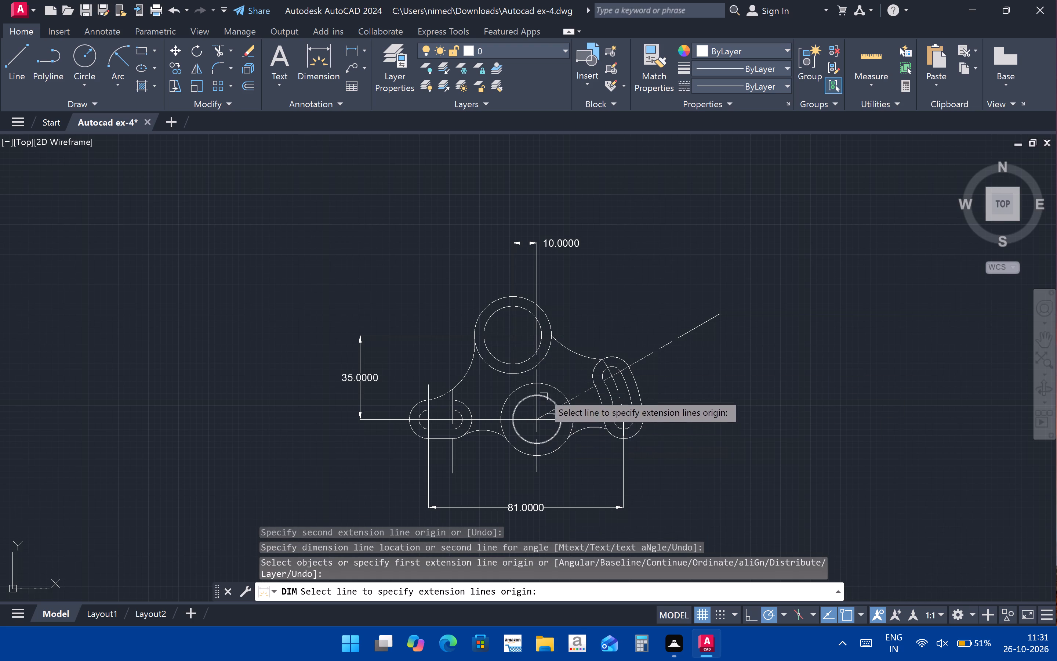
Dimension the horizontal distance from the central circles' centre to the curved slot's lower arc centre, just above the 81 mm dimension.
scroll(568, 448, "up", 1)
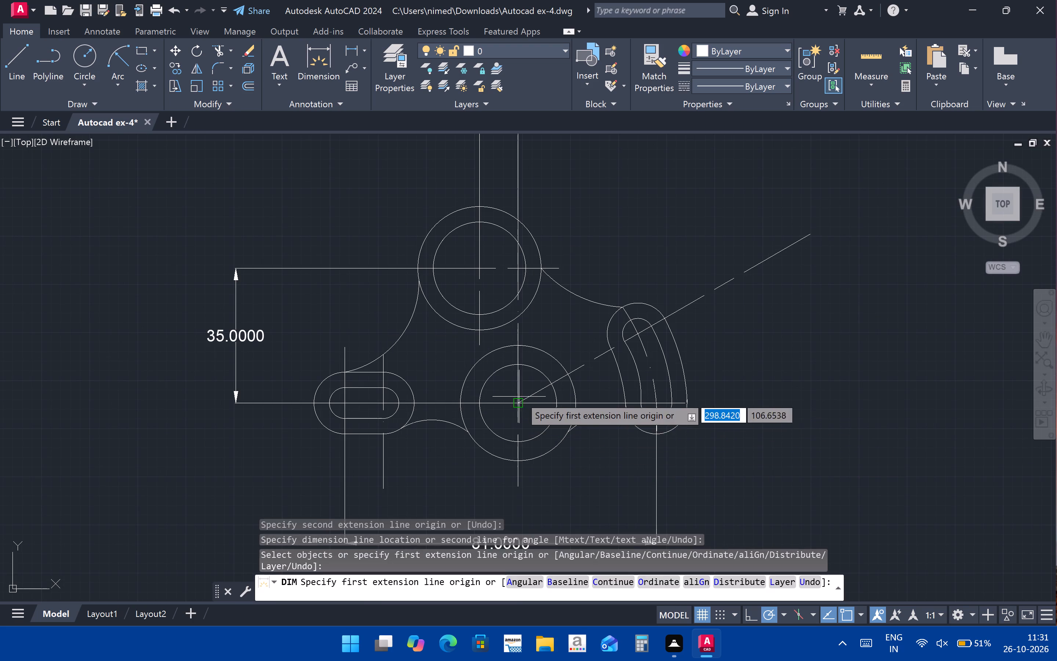
scroll(557, 420, "up", 1)
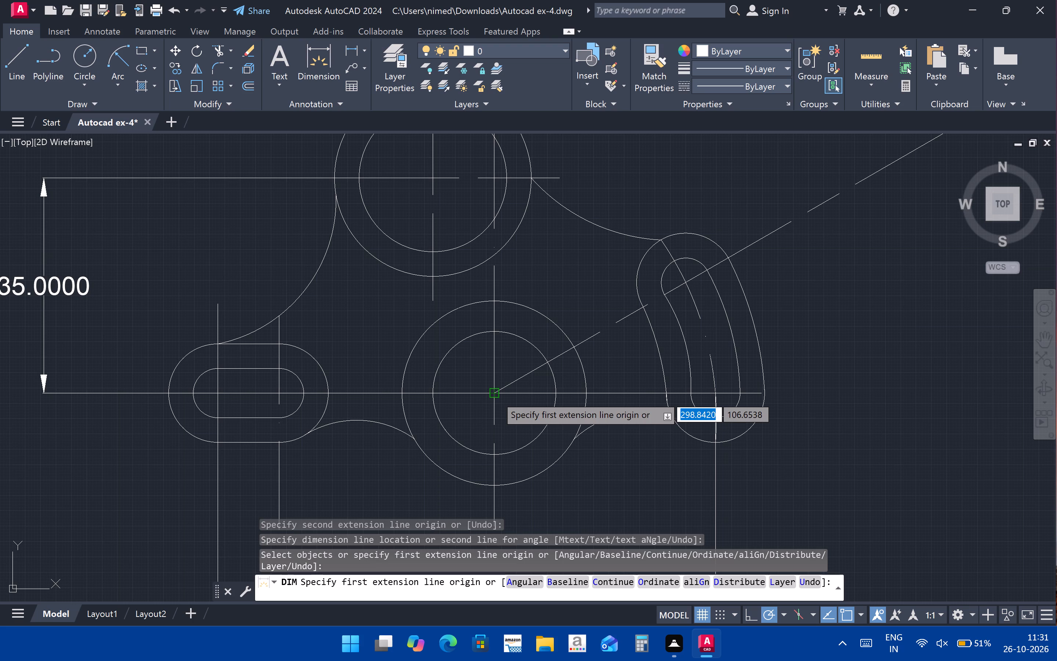
left_click(495, 395)
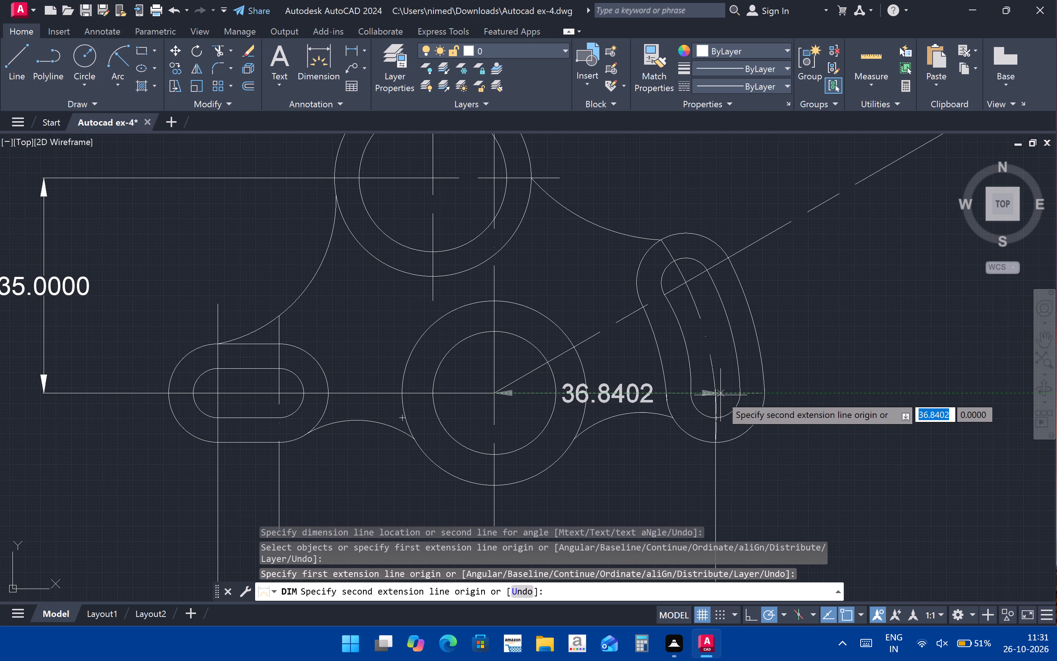
left_click(716, 395)
scroll(678, 436, "down", 1)
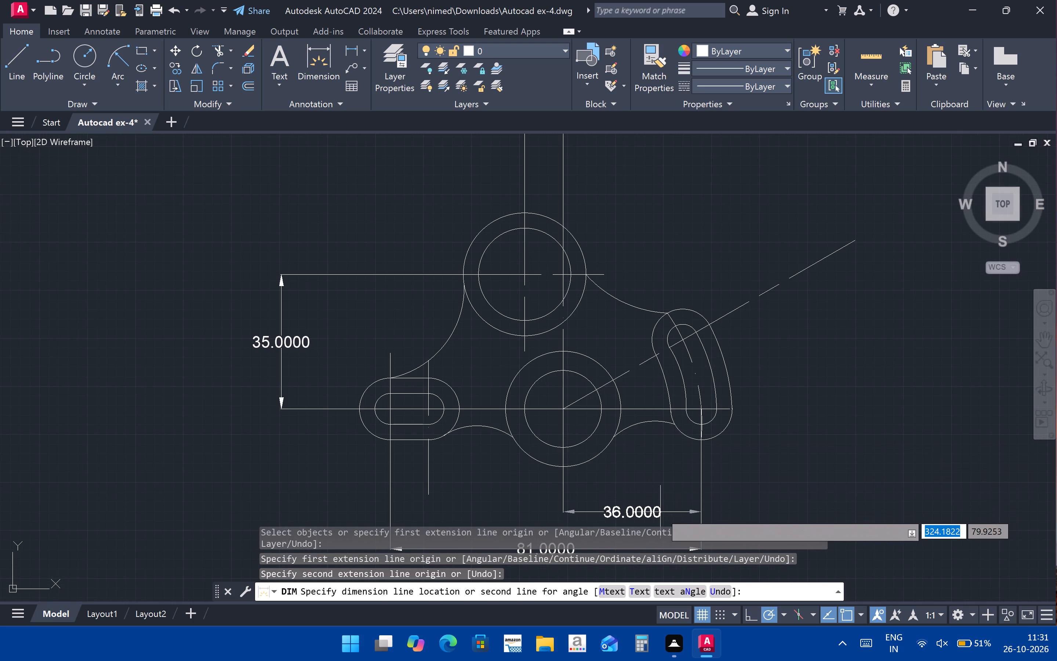
left_click(652, 519)
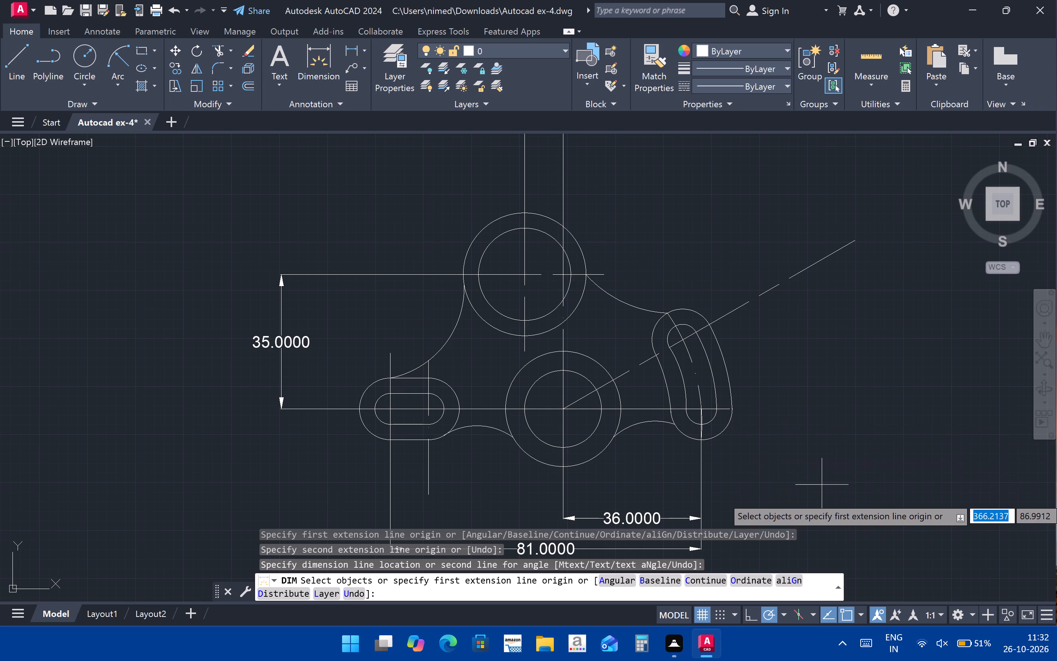
Dimension the horizontal distance between the straight slot's two arc centres, placing it just below the slot.
scroll(854, 499, "down", 1)
middle_click_drag(849, 494, 742, 422)
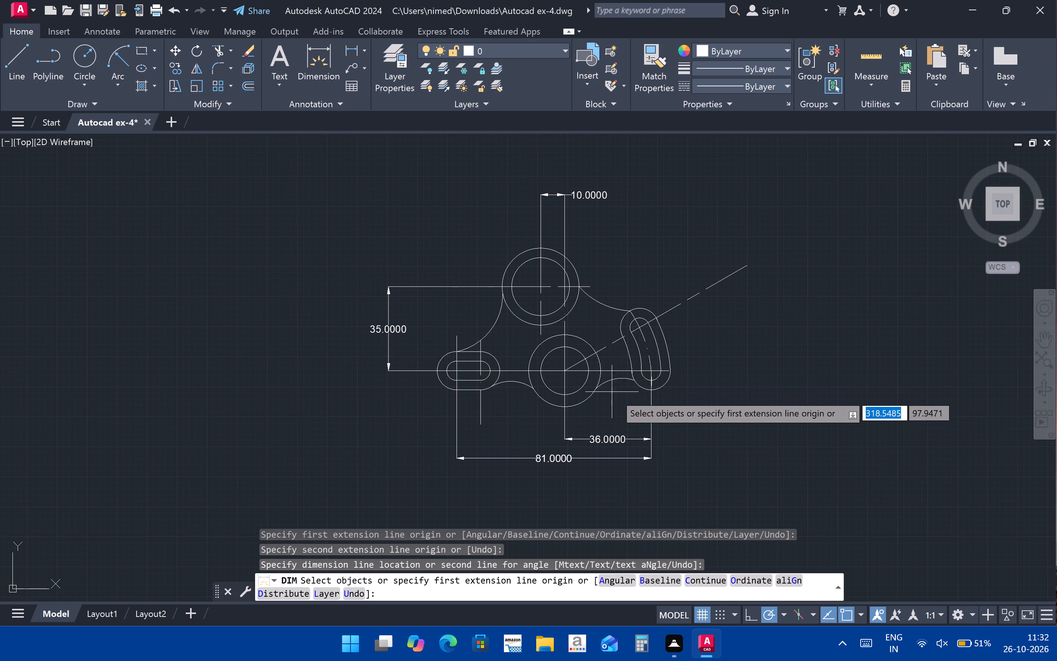
scroll(615, 394, "up", 1)
middle_click_drag(678, 427, 695, 445)
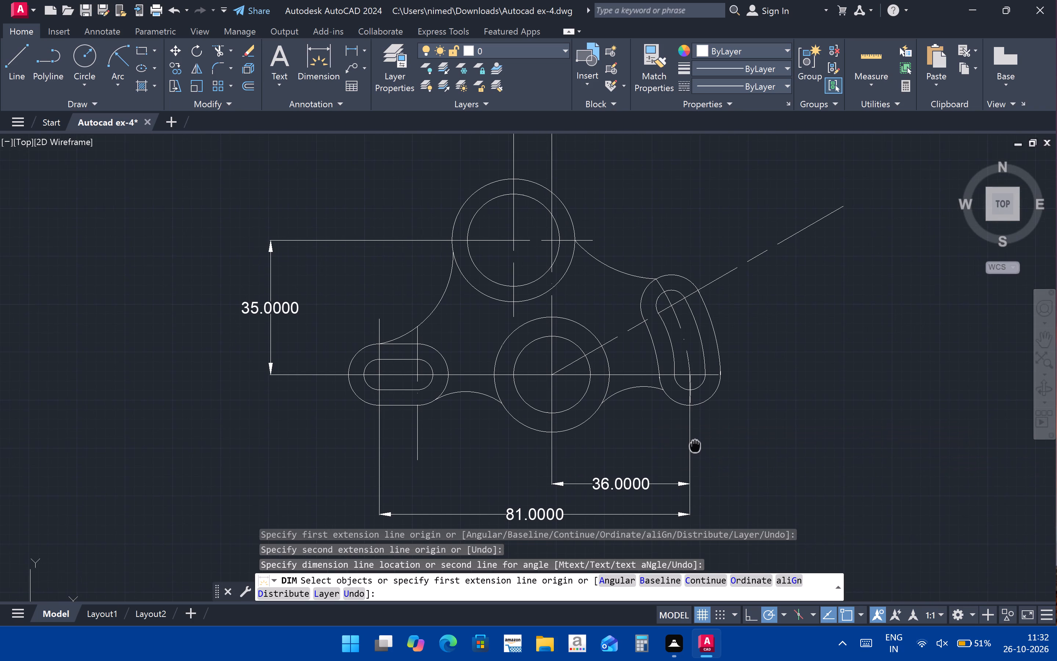
middle_click_drag(695, 445, 700, 443)
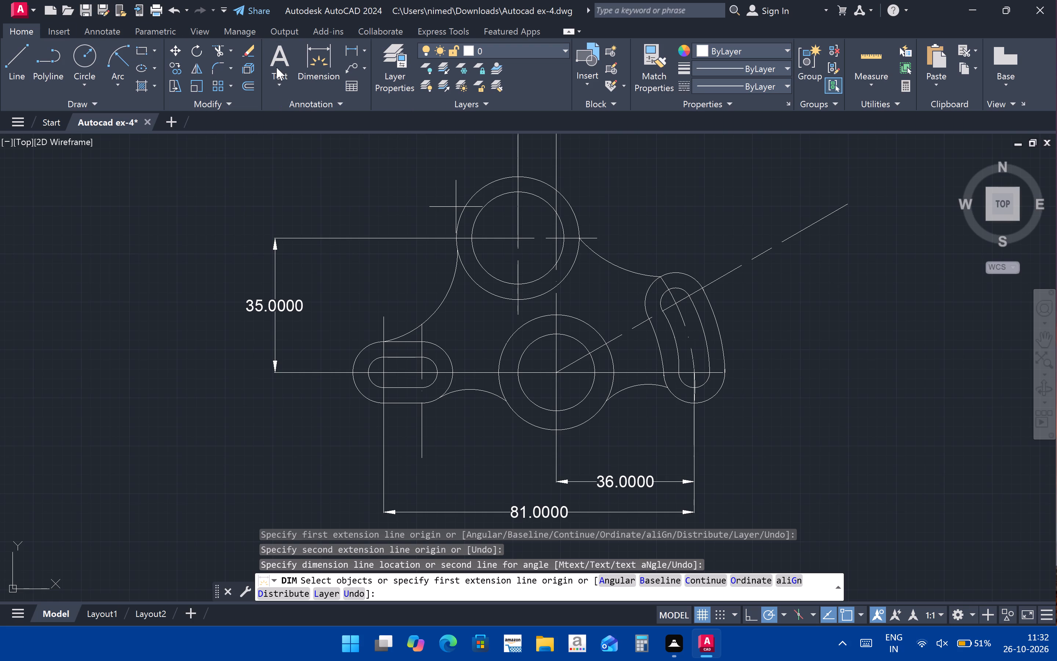
left_click(303, 74)
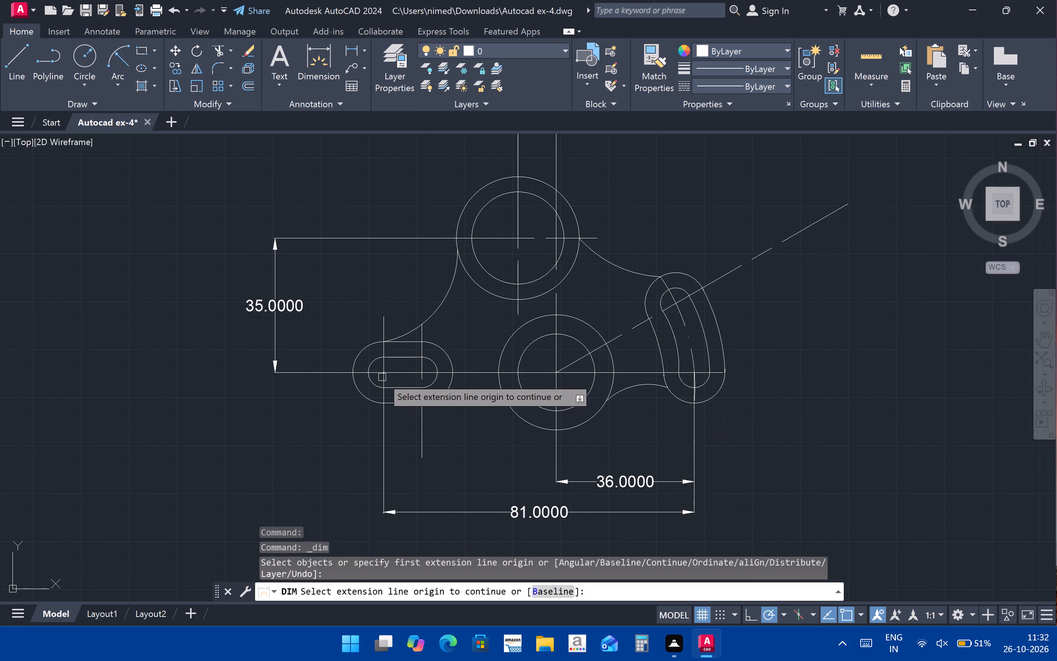
left_click(385, 371)
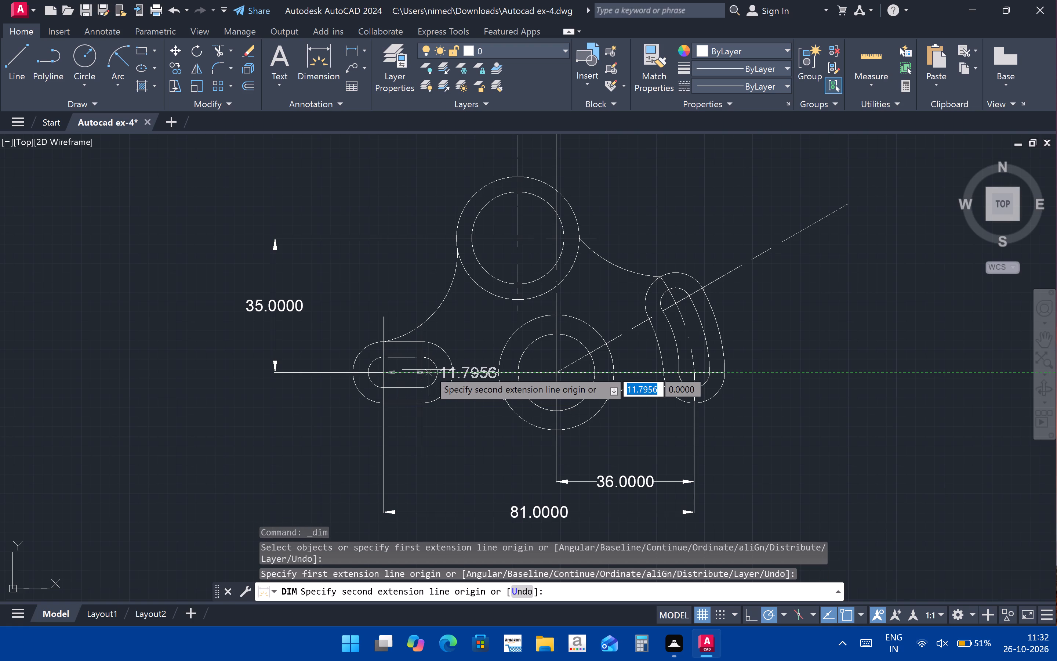
left_click(421, 371)
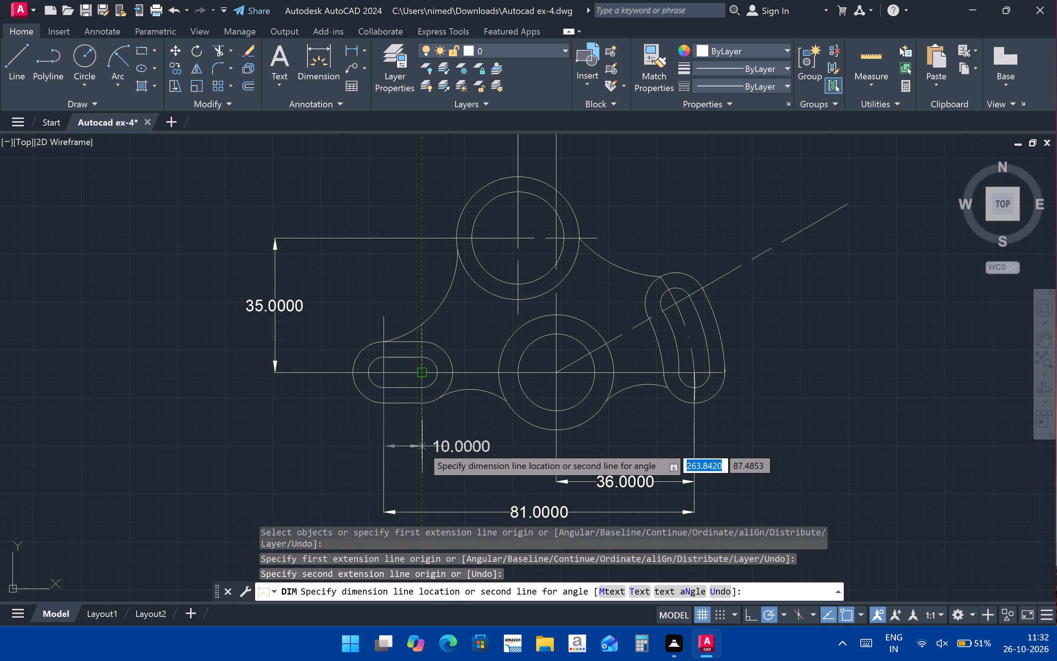
left_click(449, 452)
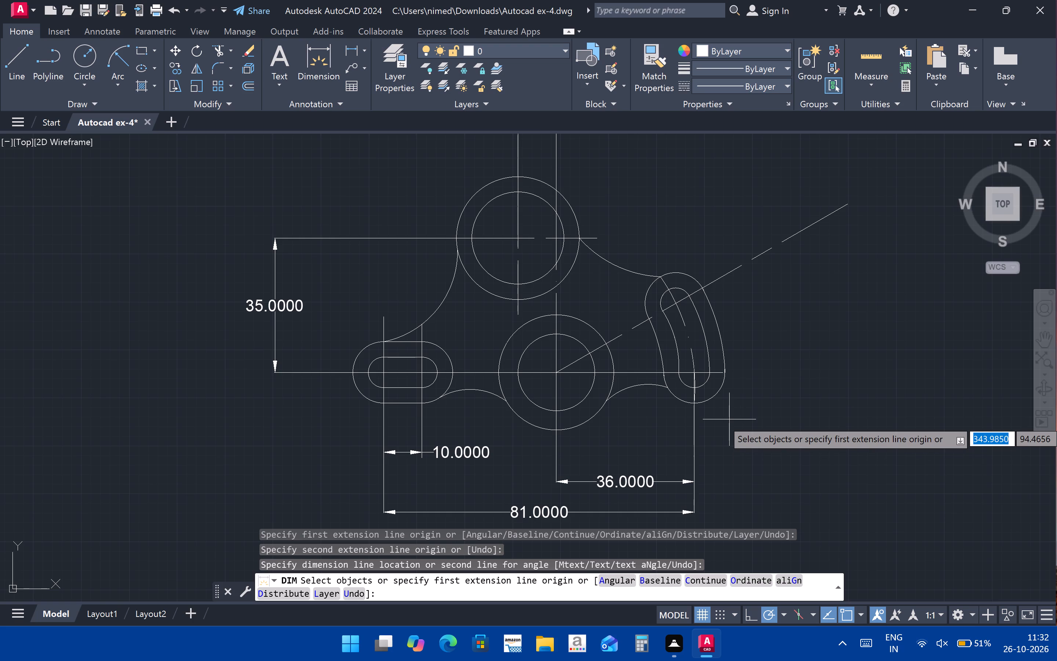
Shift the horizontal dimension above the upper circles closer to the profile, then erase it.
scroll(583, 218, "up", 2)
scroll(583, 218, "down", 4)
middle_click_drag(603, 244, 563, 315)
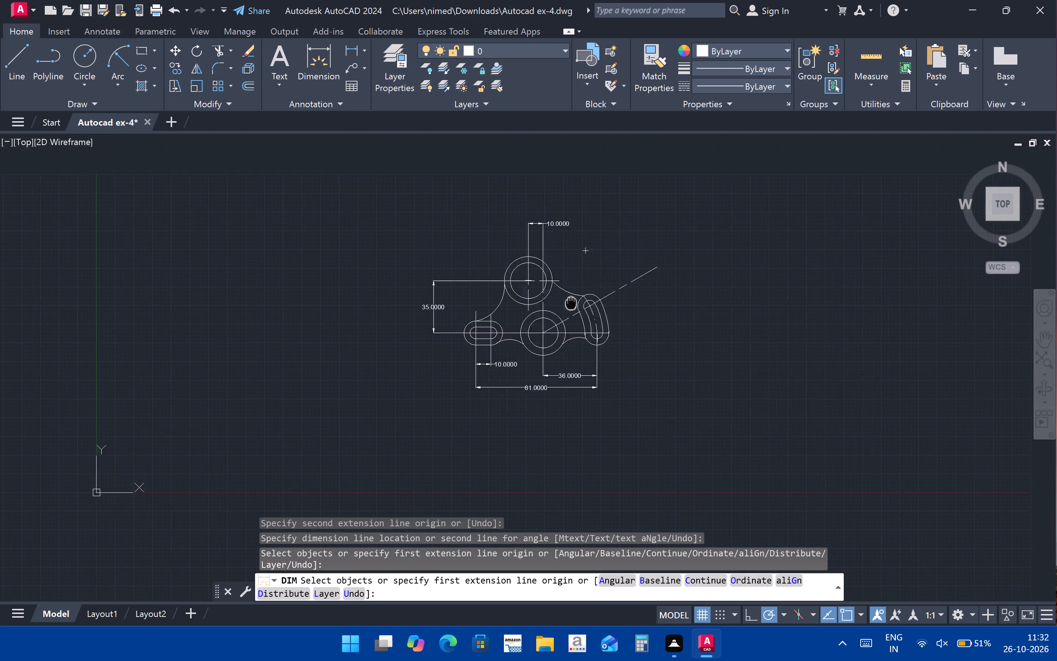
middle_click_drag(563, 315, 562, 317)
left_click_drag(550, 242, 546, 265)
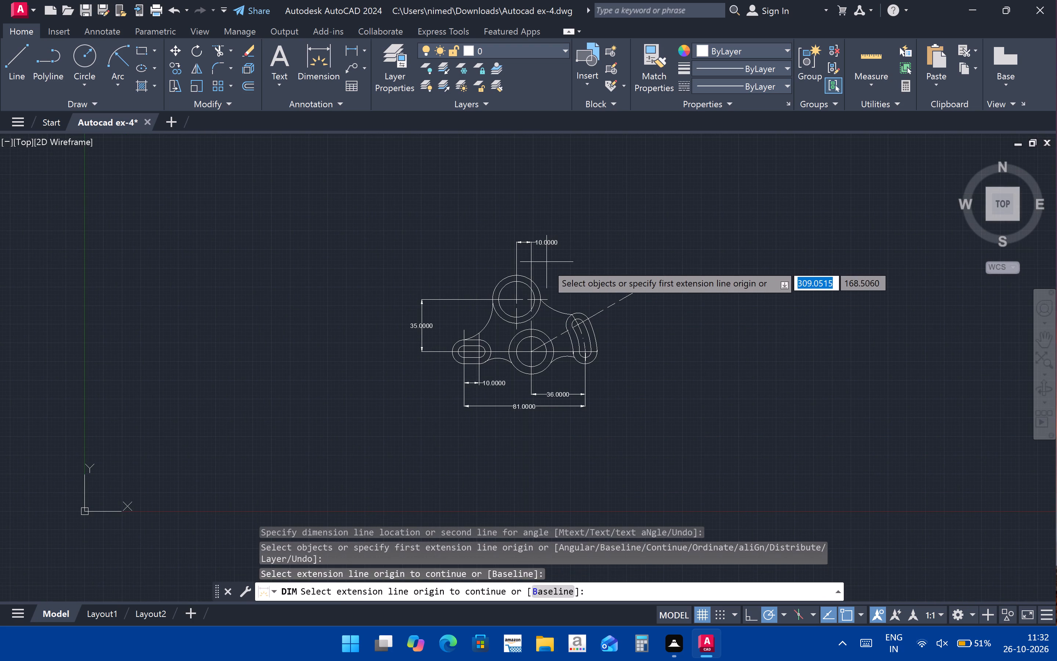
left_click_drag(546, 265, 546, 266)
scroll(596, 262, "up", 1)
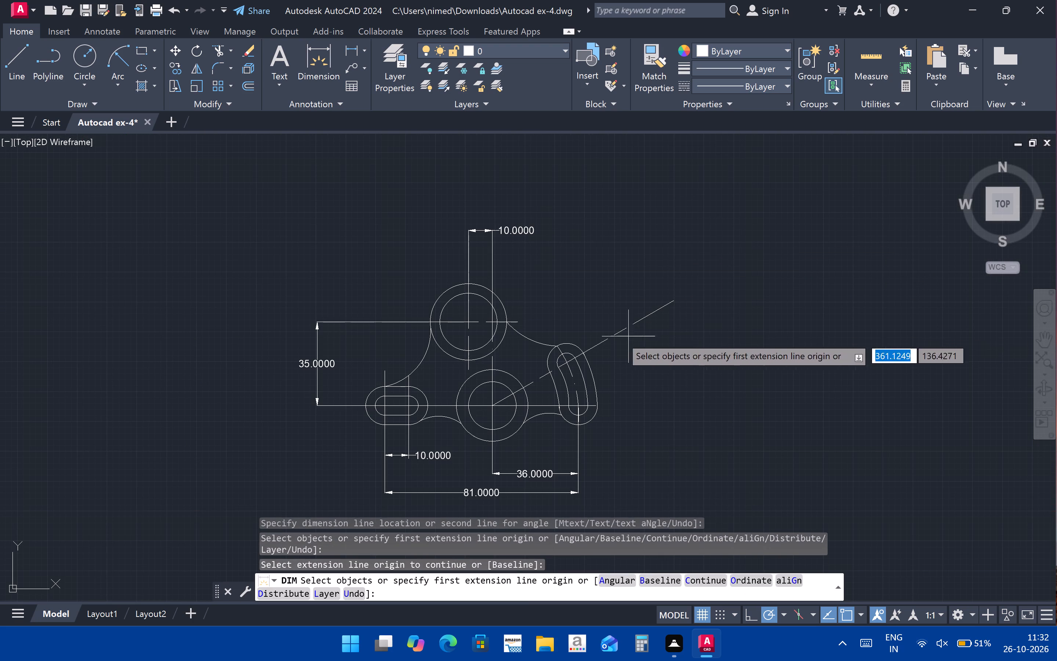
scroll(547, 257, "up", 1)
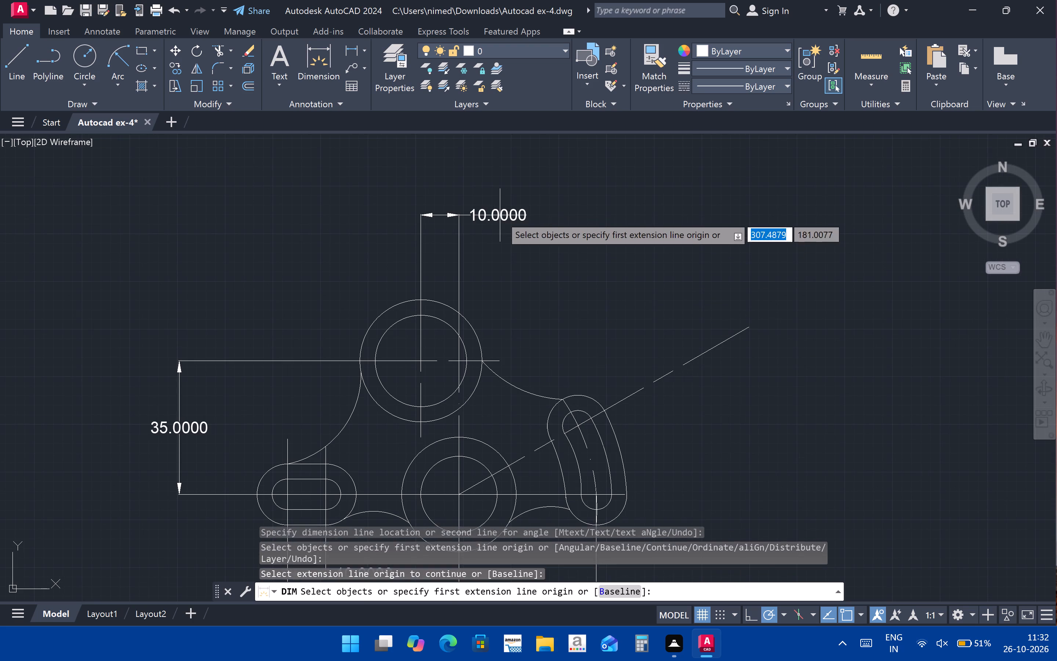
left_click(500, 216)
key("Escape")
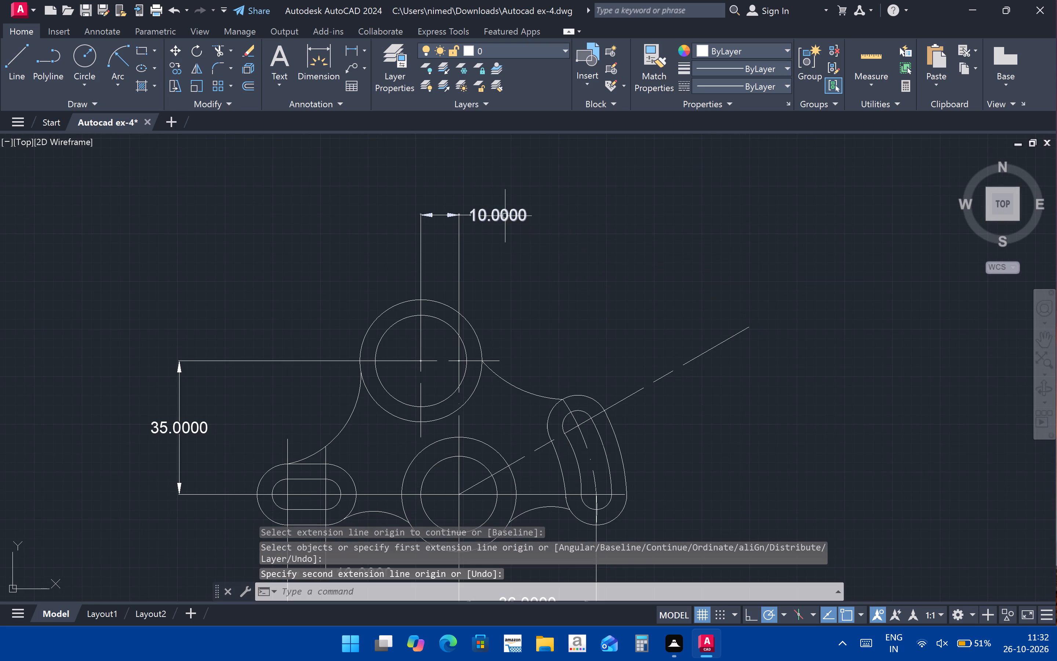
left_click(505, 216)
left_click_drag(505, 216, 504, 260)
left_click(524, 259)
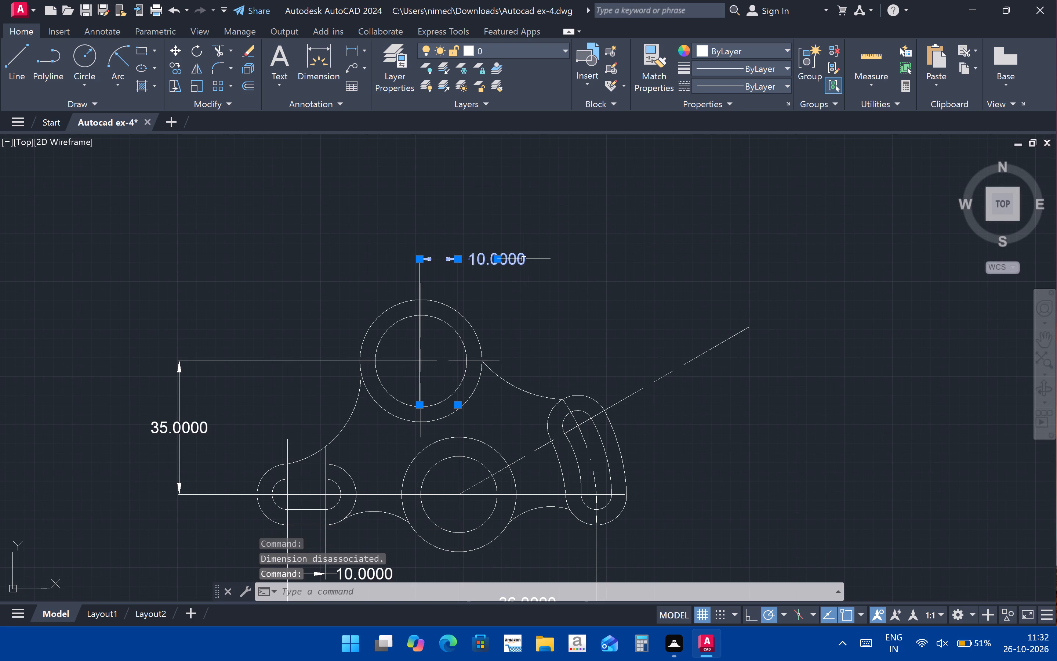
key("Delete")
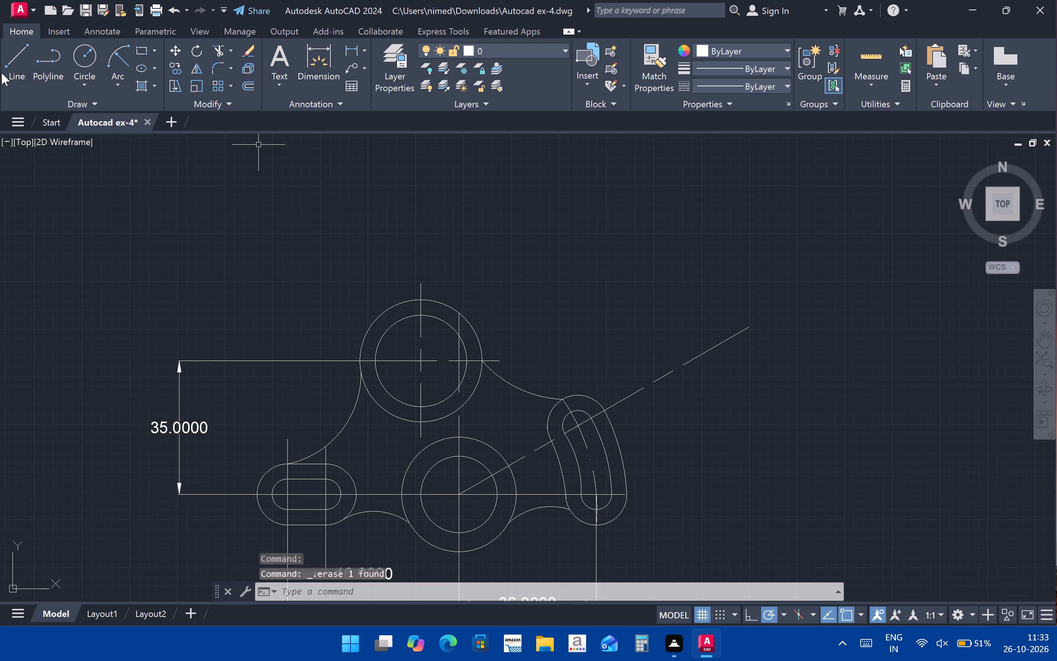
Dimension the horizontal offset between the upper circles' vertical centreline and the central circles' vertical centreline, placing it above the upper circles.
left_click(309, 68)
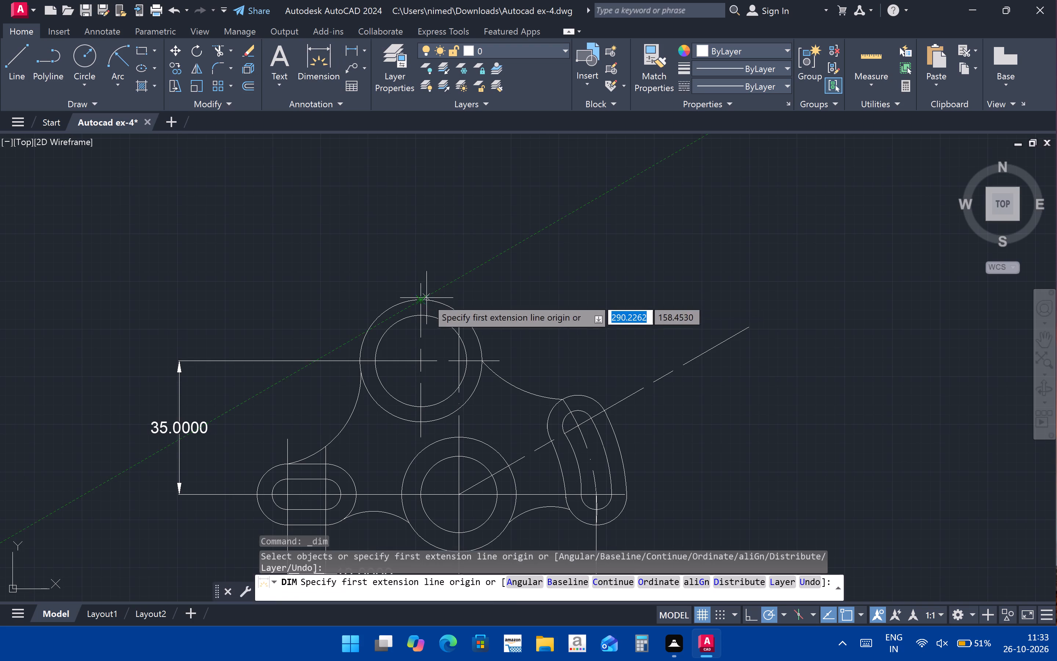
left_click(460, 315)
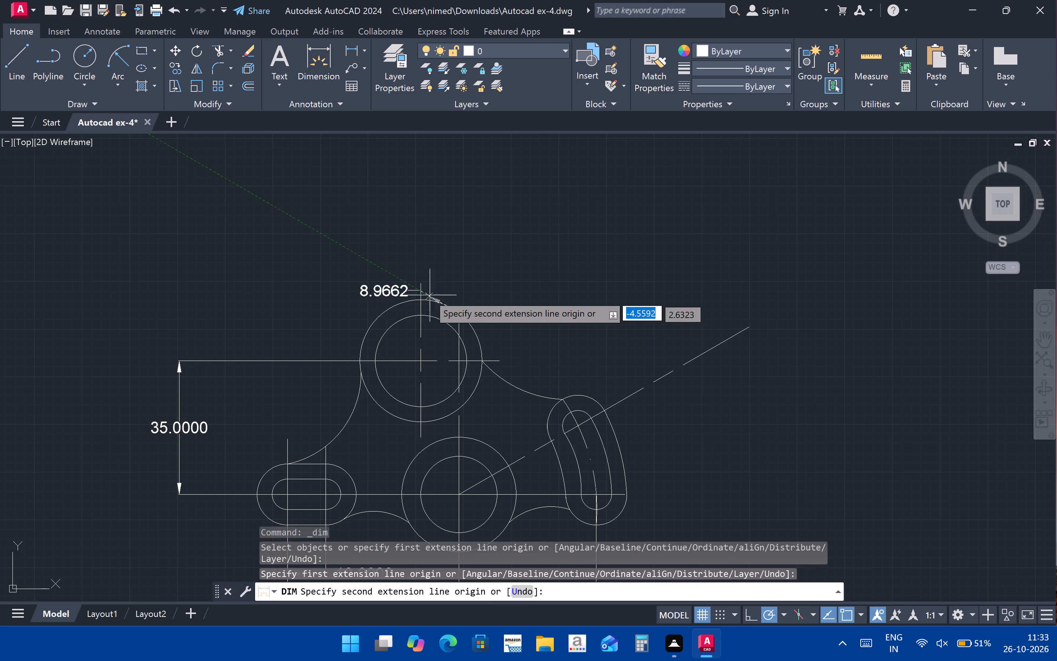
left_click(418, 281)
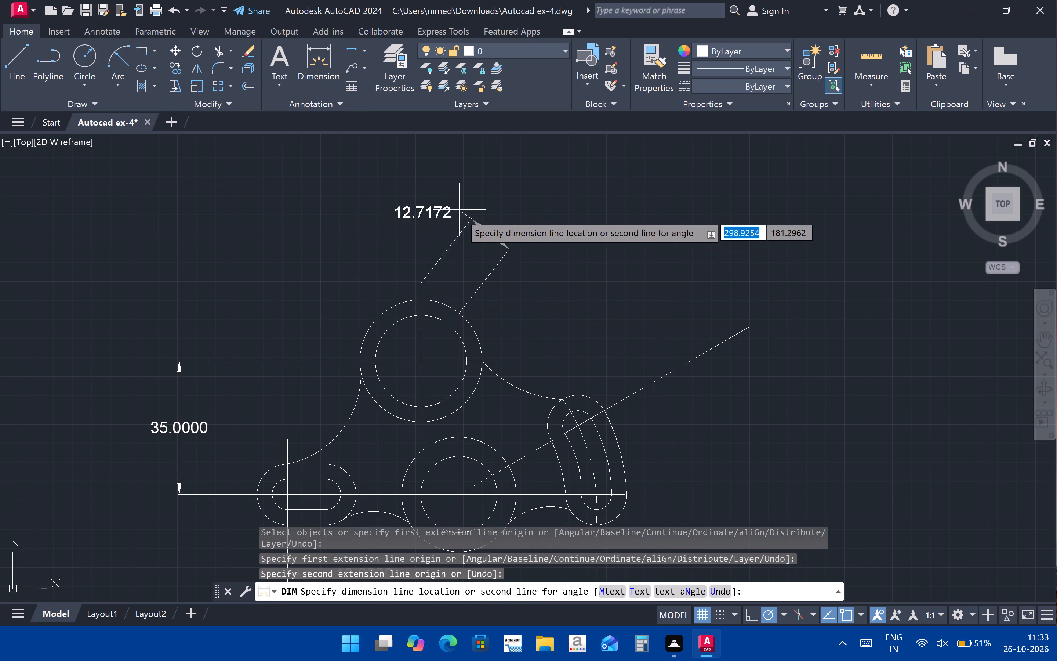
left_click(418, 248)
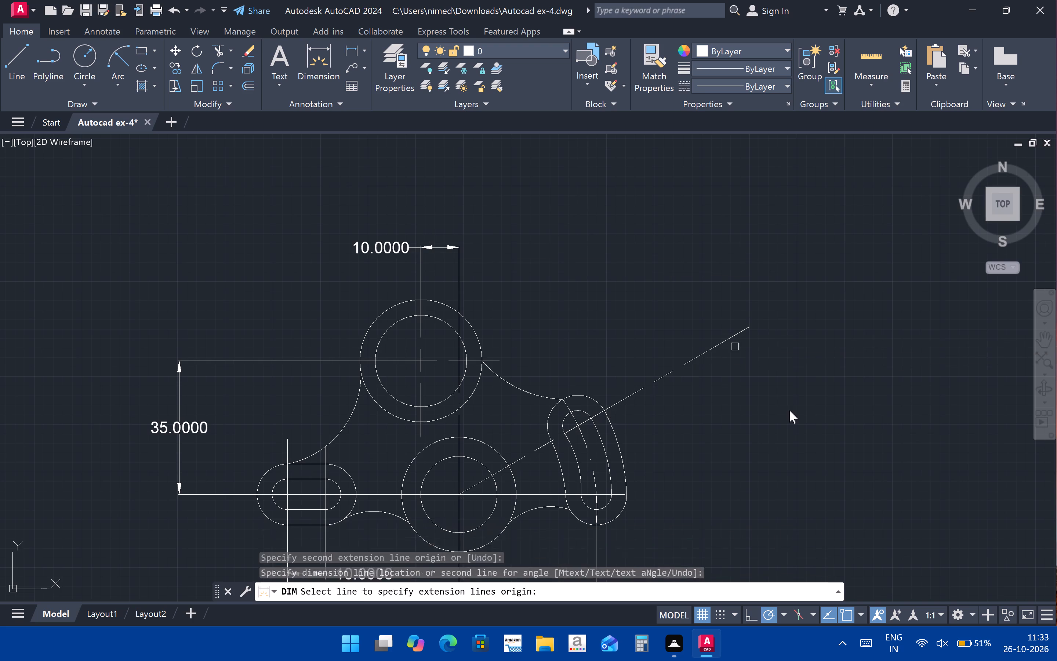
key("Escape")
Add an angular dimension between the inclined centreline and the horizontal centreline, placing it just outside the curved slot.
middle_click_drag(650, 347, 682, 251)
scroll(704, 364, "up", 1)
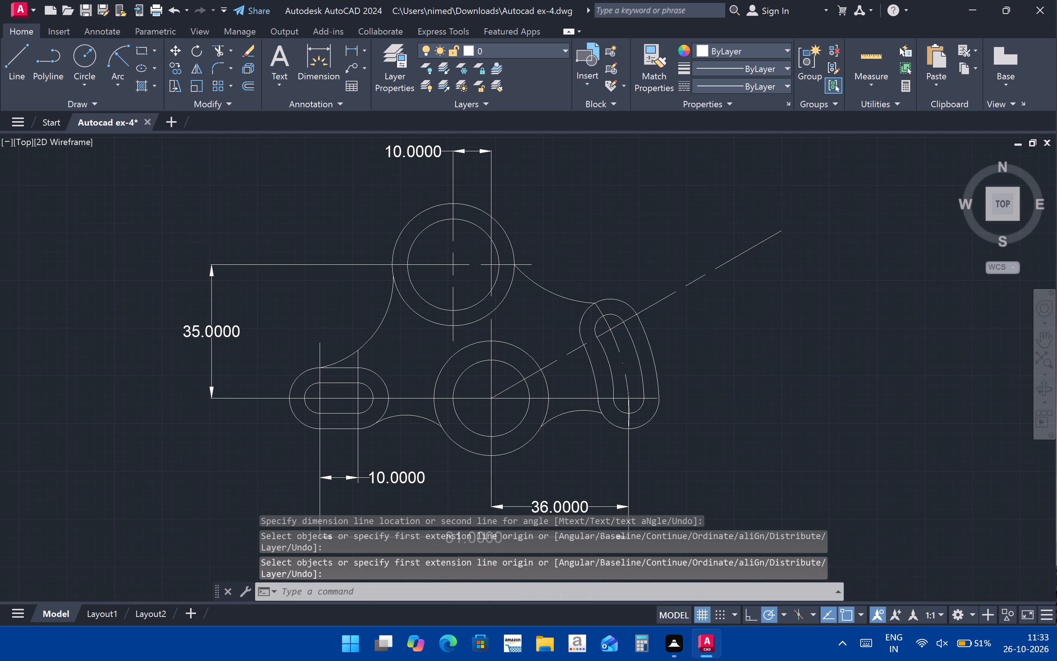
scroll(704, 364, "down", 1)
scroll(751, 438, "down", 2)
middle_click_drag(750, 438, 661, 421)
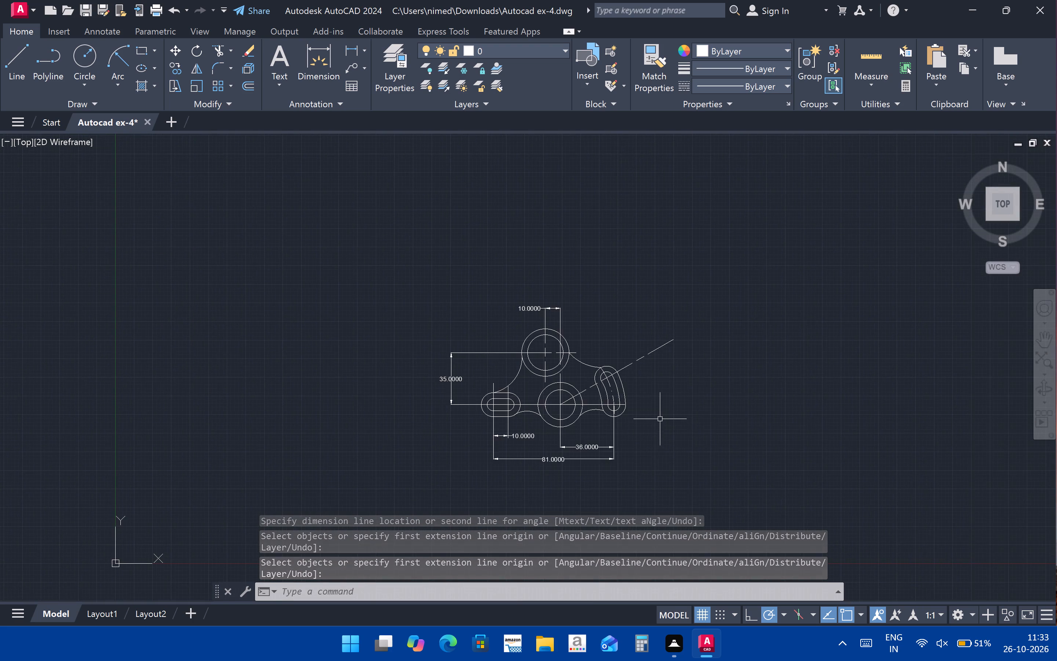
scroll(659, 418, "up", 1)
middle_click_drag(659, 418, 684, 414)
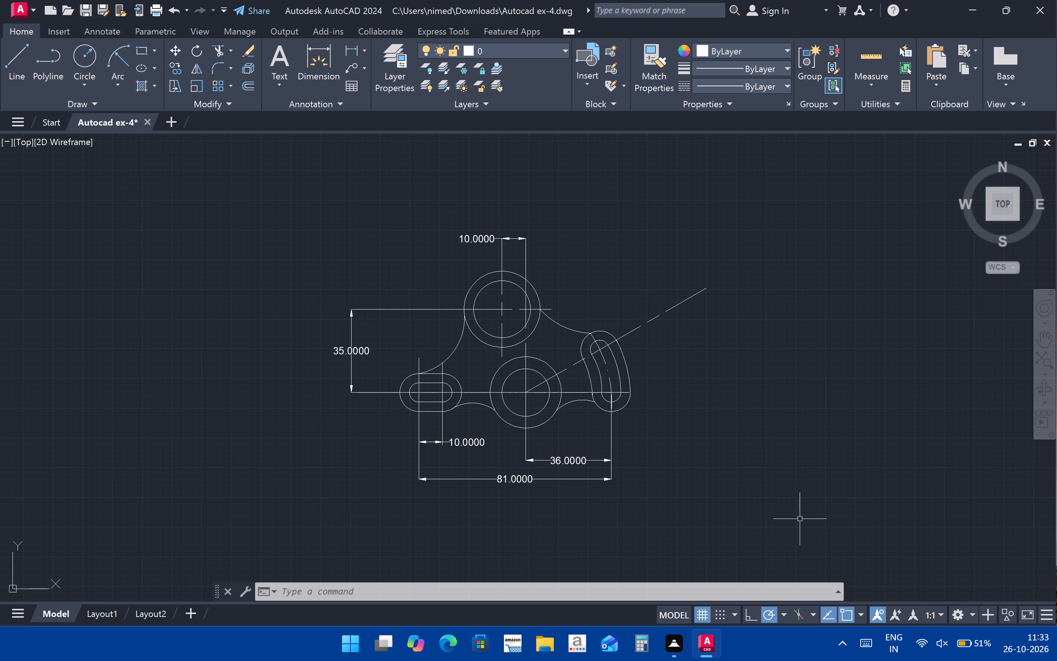
left_click(363, 55)
left_click(364, 145)
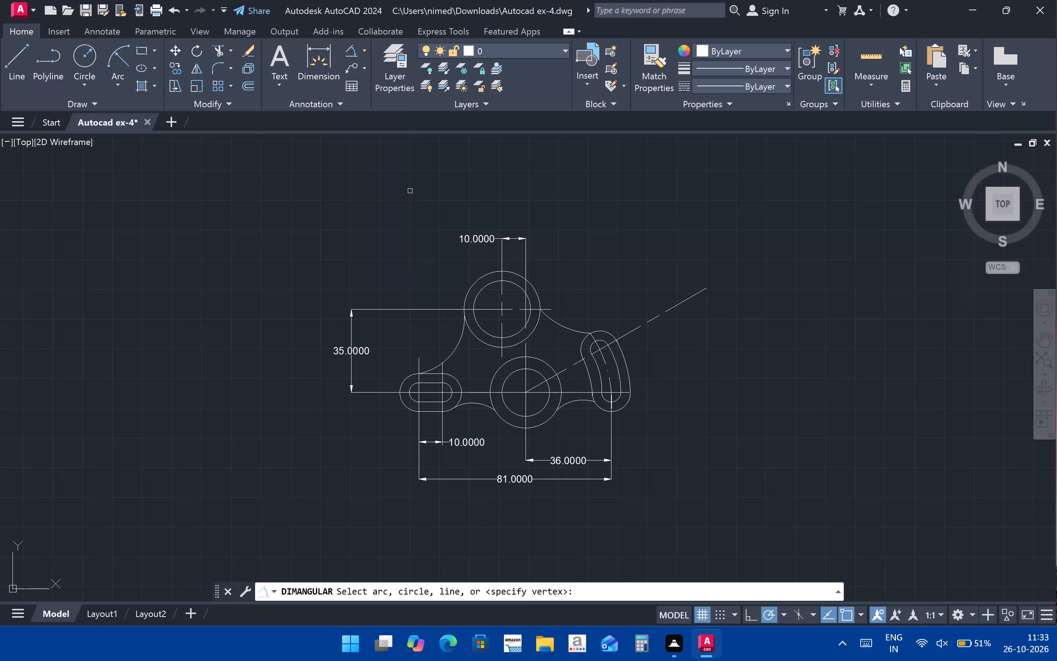
left_click(655, 319)
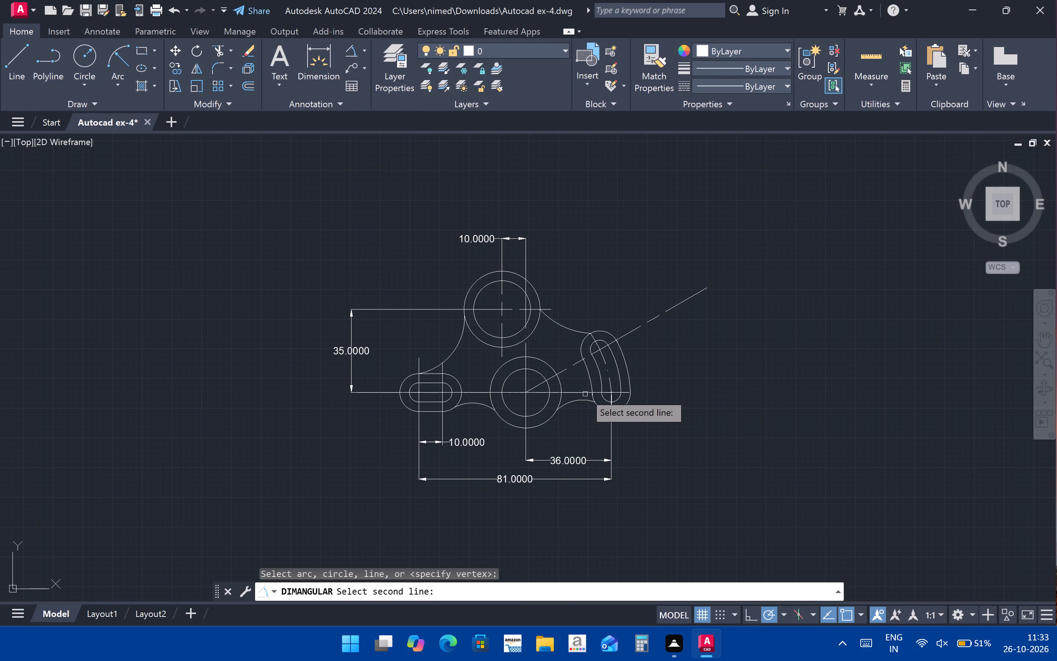
left_click(585, 393)
left_click(658, 366)
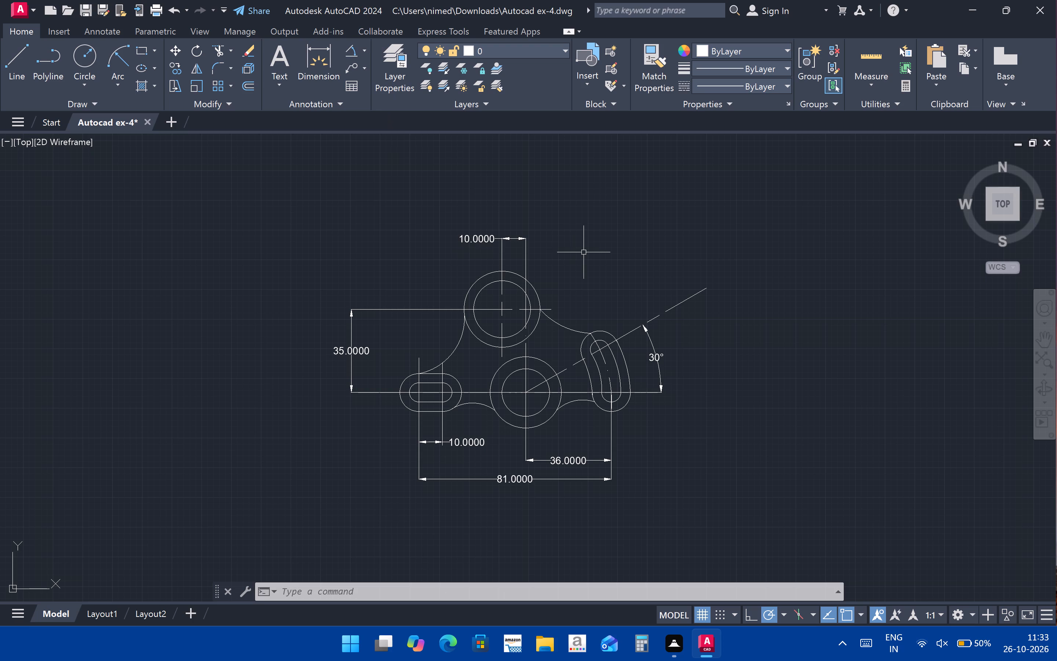
Add radius dimensions to the upper-right and upper-left connecting arcs beside the upper circles, placing both texts outside the profile.
left_click(362, 50)
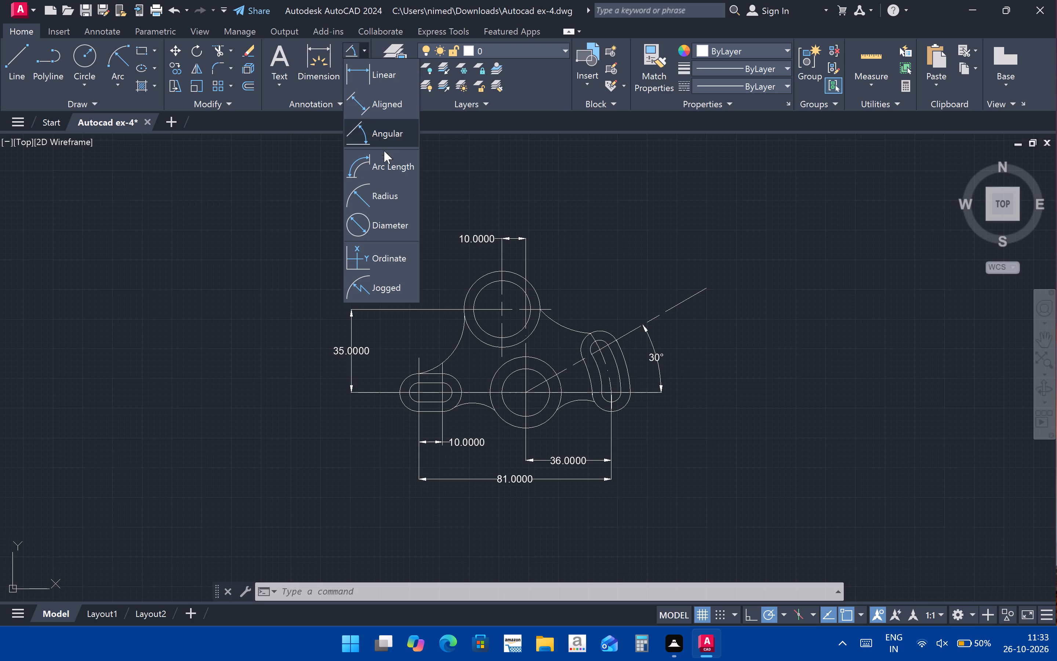
left_click(384, 204)
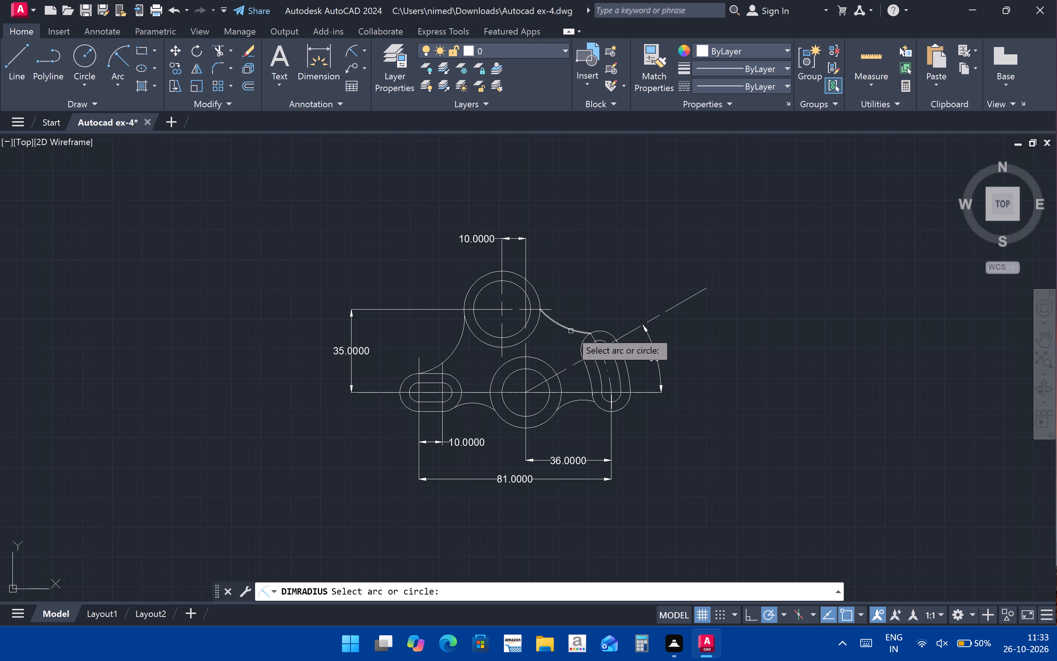
left_click(571, 331)
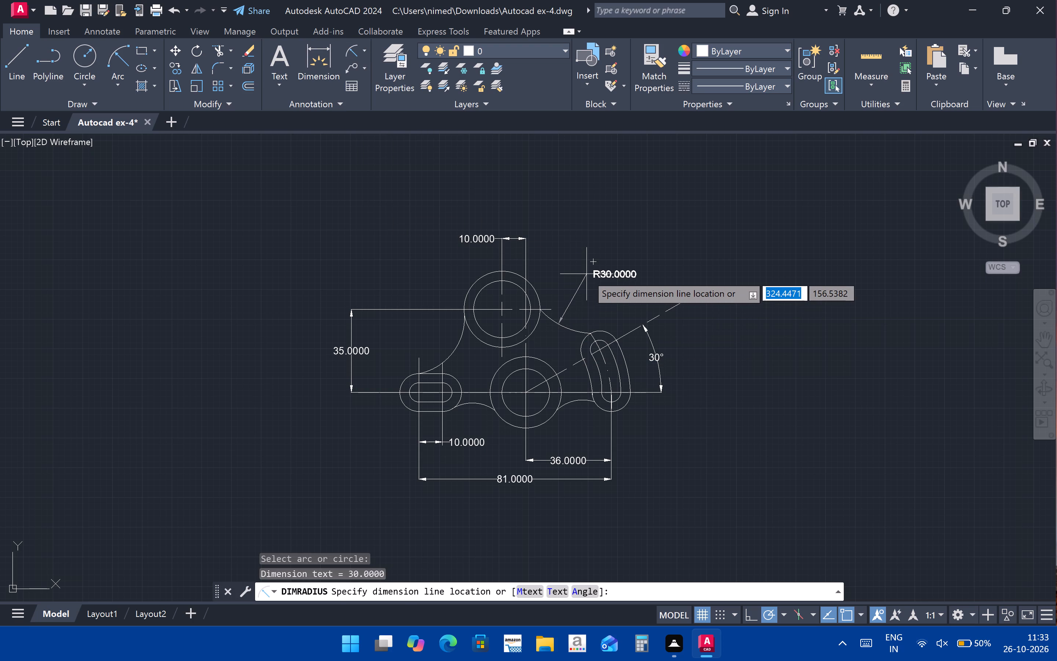
left_click(586, 274)
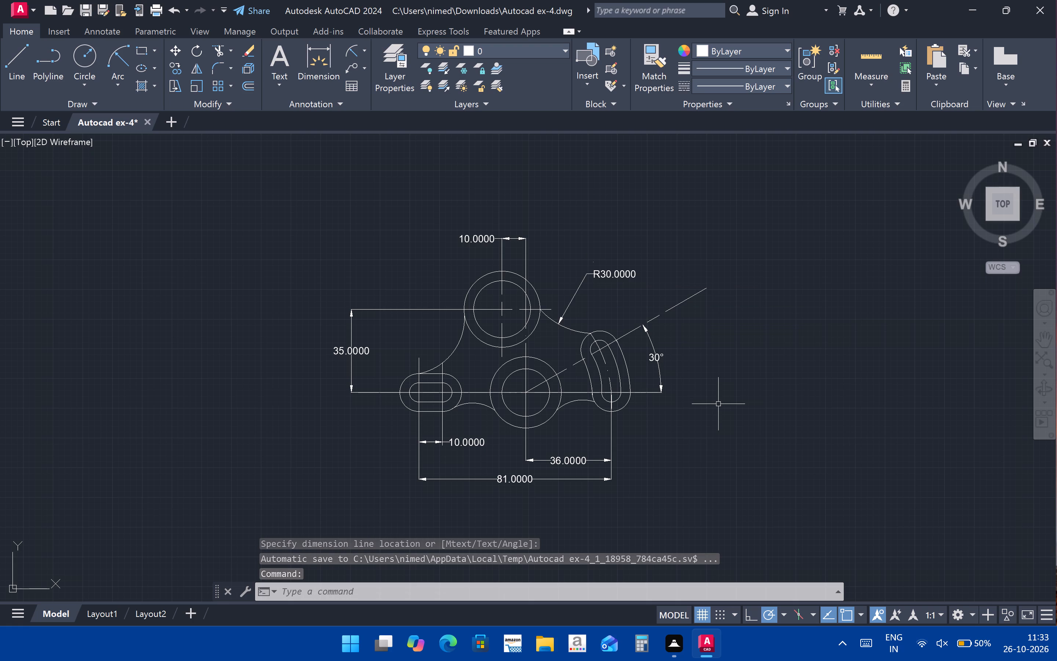
key("Return")
left_click(453, 355)
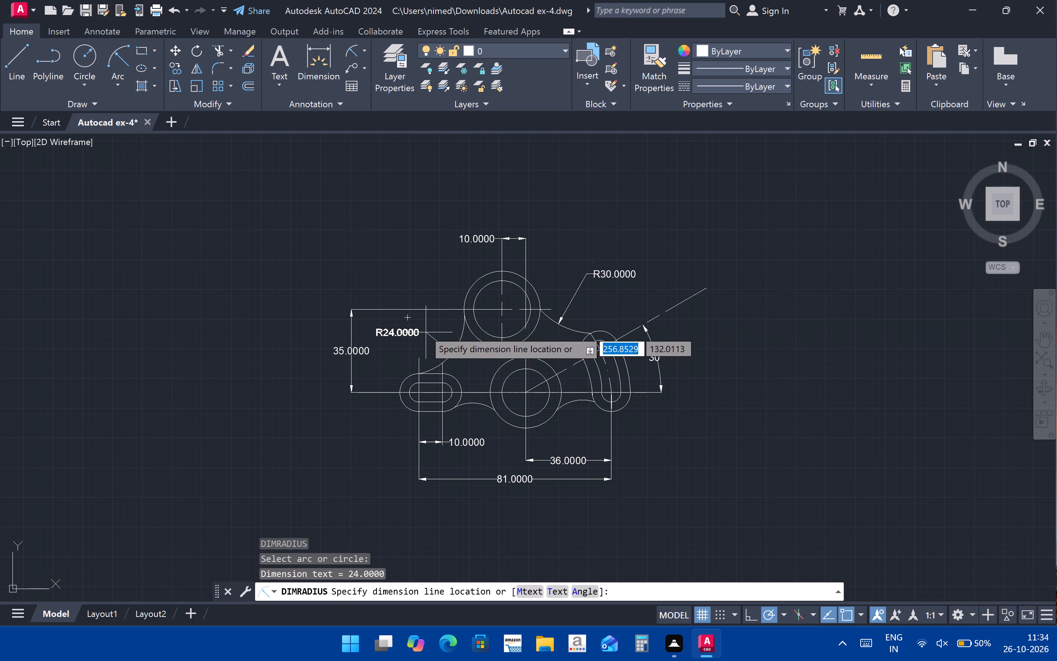
left_click(423, 329)
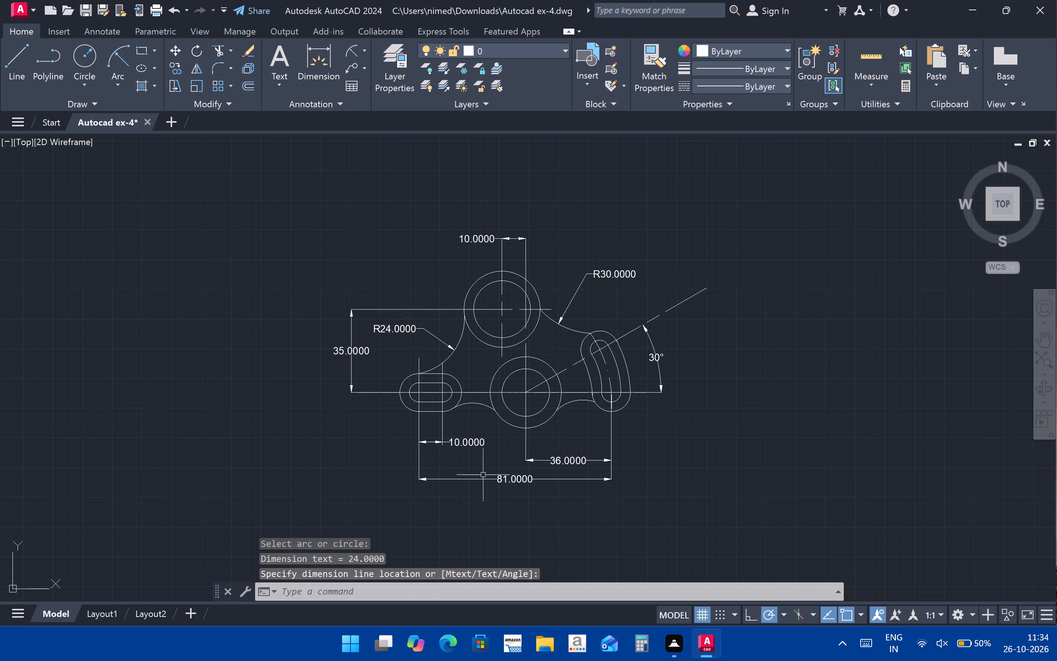
Add radius dimensions to the two lower connecting arcs on either side of the central circles, placing both texts below the profile.
key("Return")
left_click(484, 407)
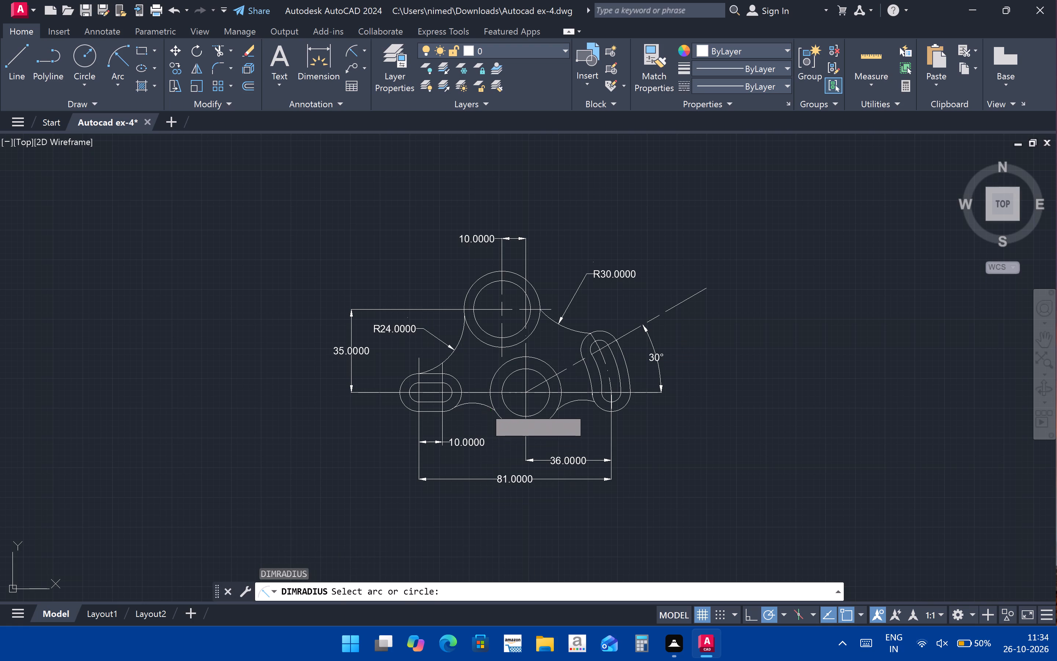
left_click(474, 423)
key("Return")
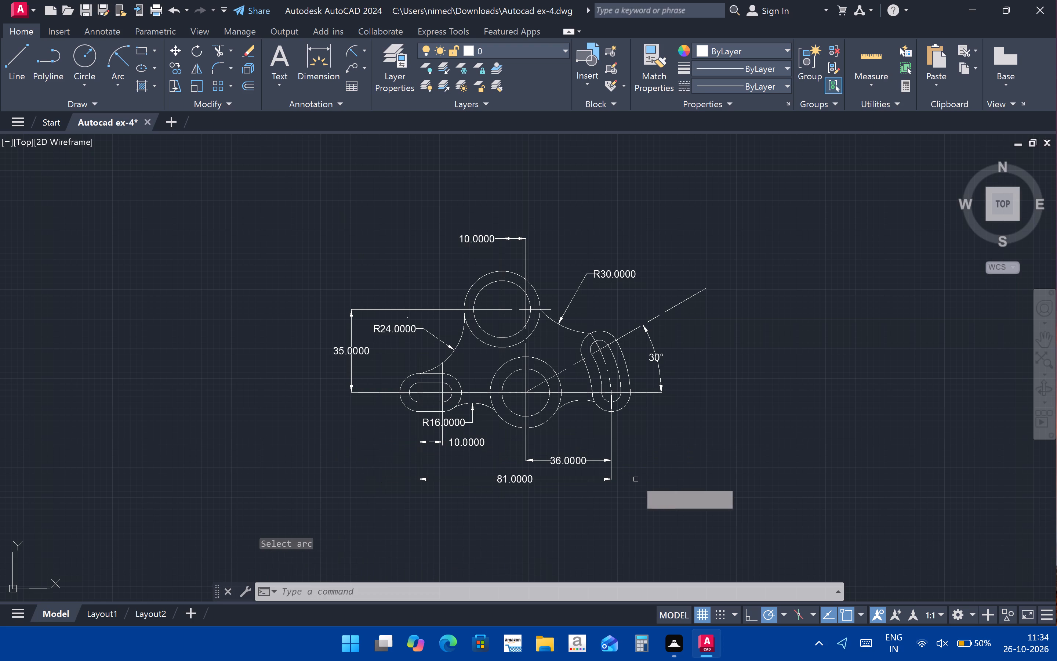
left_click(574, 403)
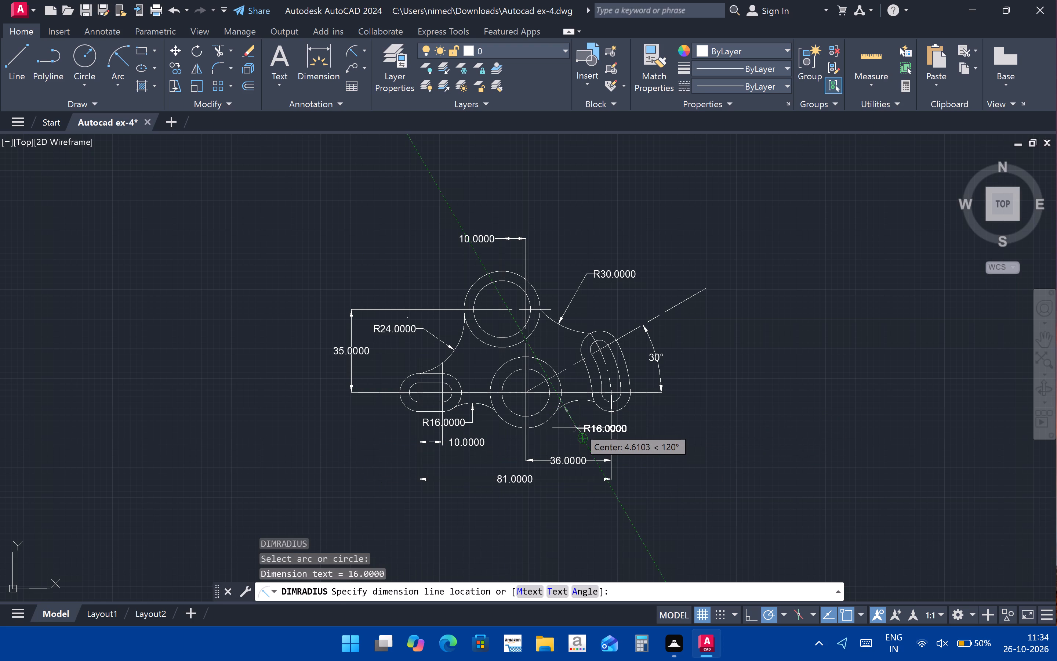
left_click(579, 427)
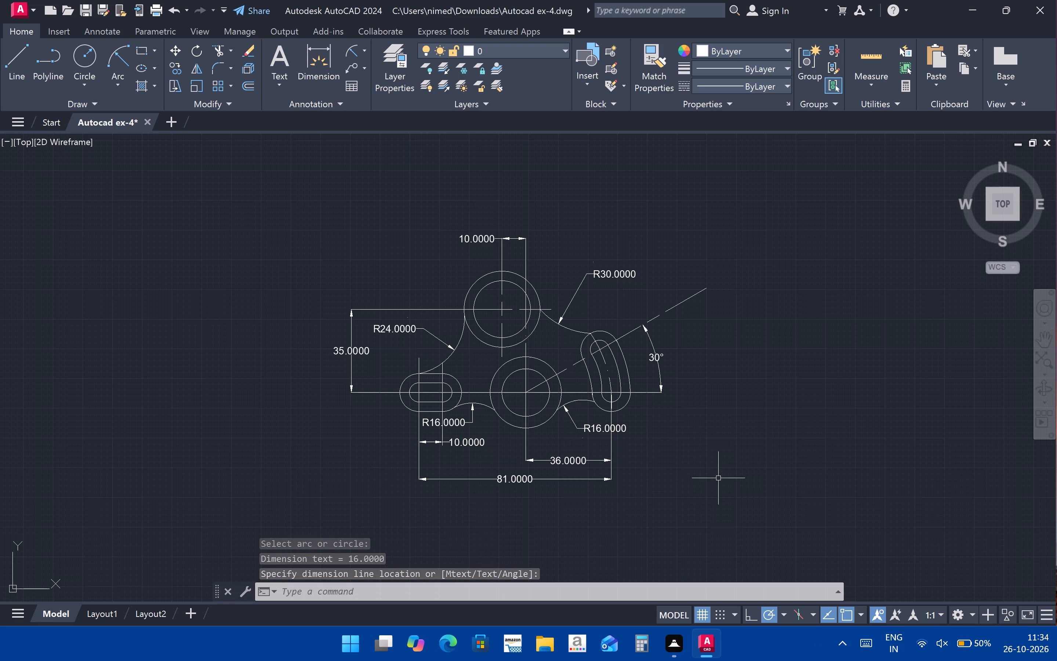
Add a radius dimension to the straight slot's inner left end arc, placing the text outside to its lower left.
key("Return")
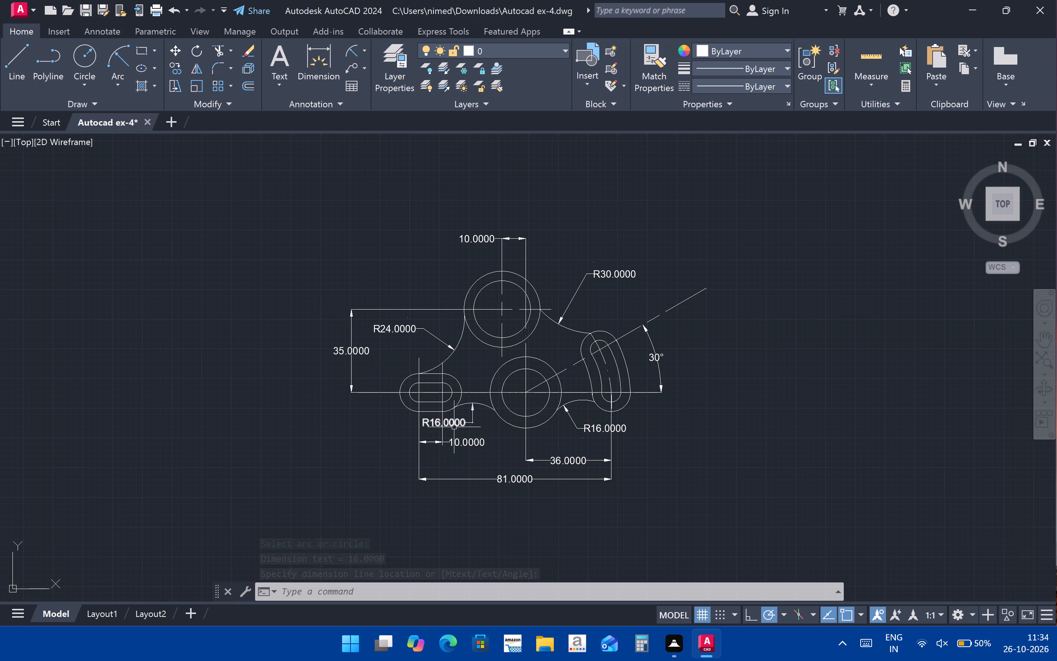
left_click(415, 401)
left_click(369, 421)
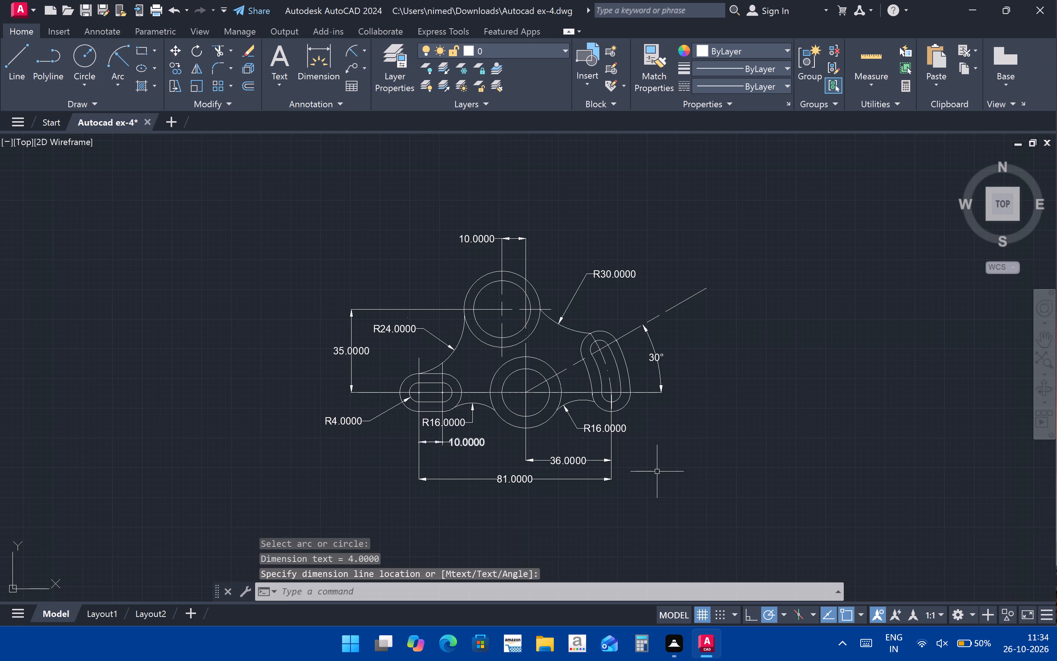
Add radius dimensions to the curved slot's lower outer and inner end arcs, placing both texts right of the slot.
key("Return")
left_click(625, 405)
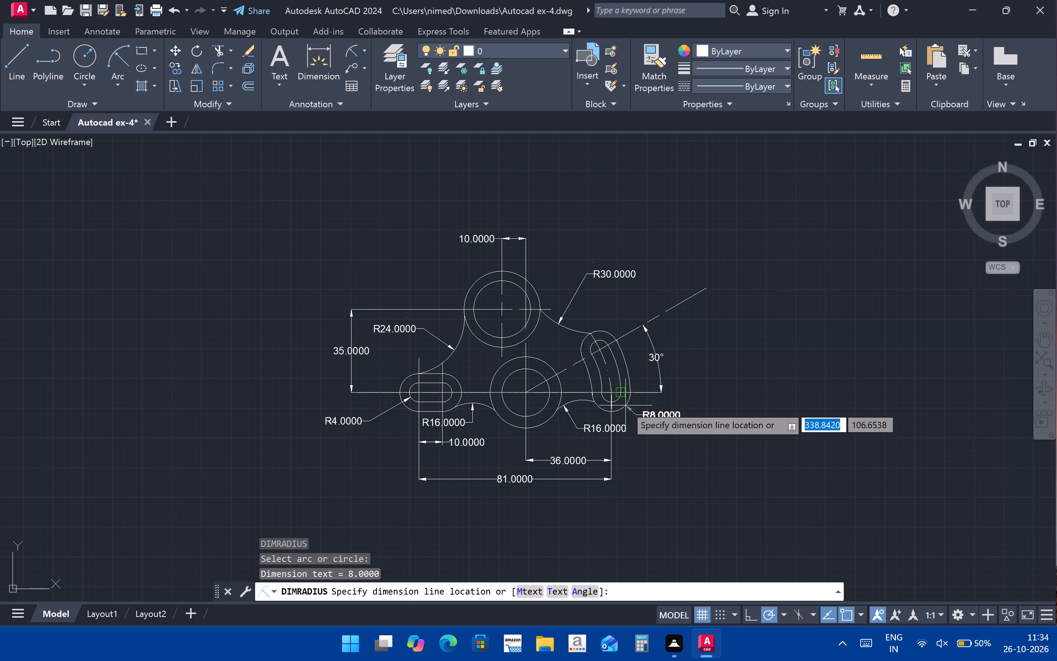
left_click(653, 423)
key("Return")
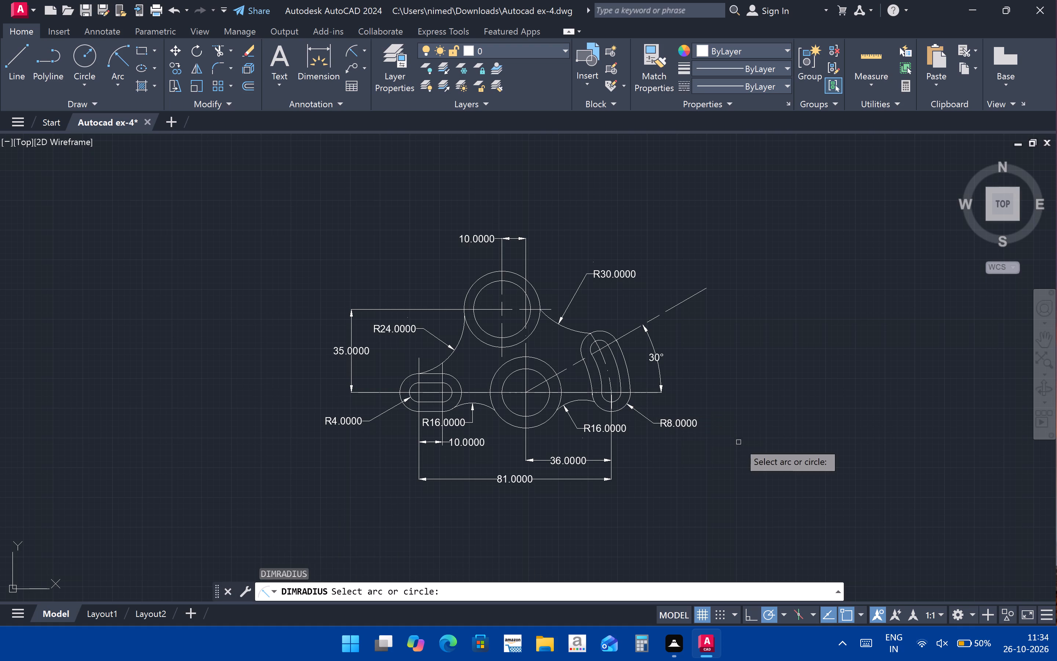
left_click(621, 397)
left_click(660, 404)
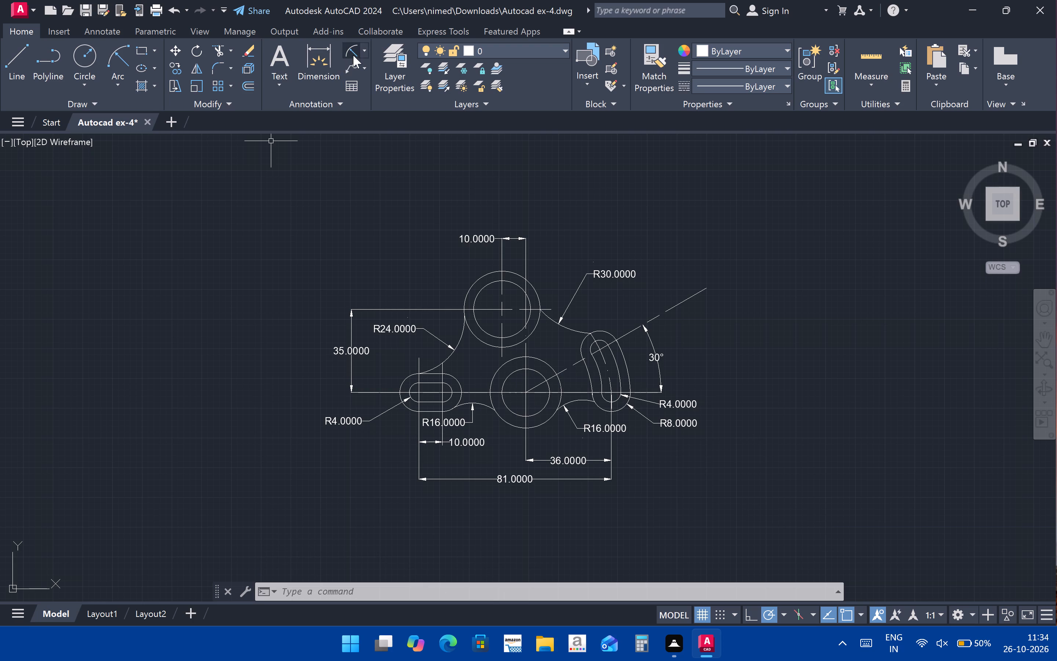
Add diameter dimensions to the central inner and outer circles, placing the inner one to the upper left and the outer one below.
left_click(364, 52)
left_click(388, 217)
left_click(513, 376)
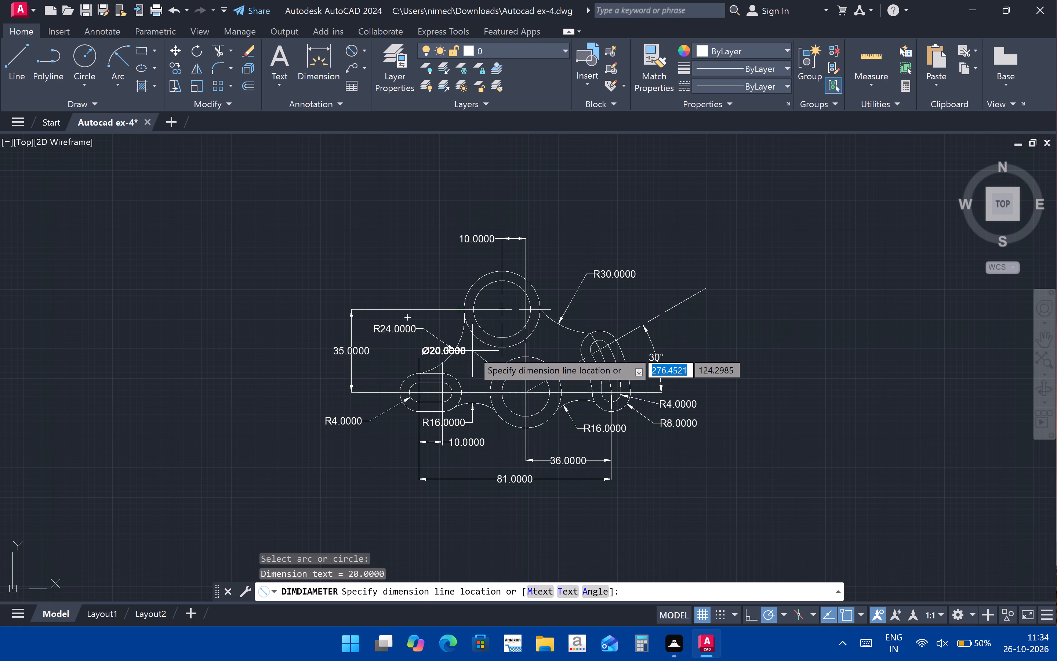
left_click(495, 364)
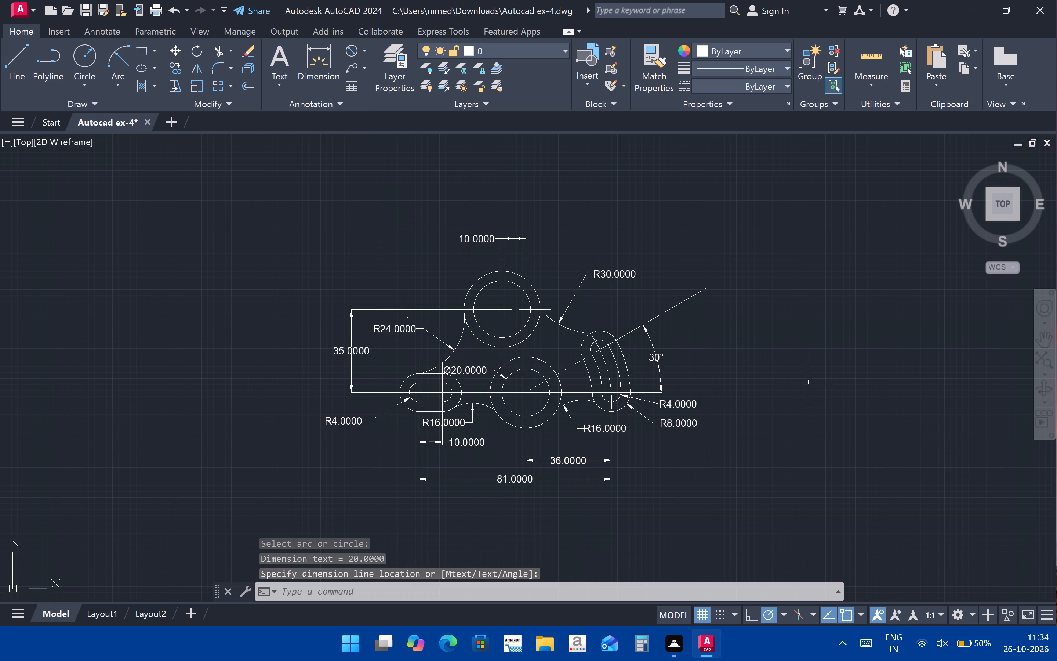
key("Return")
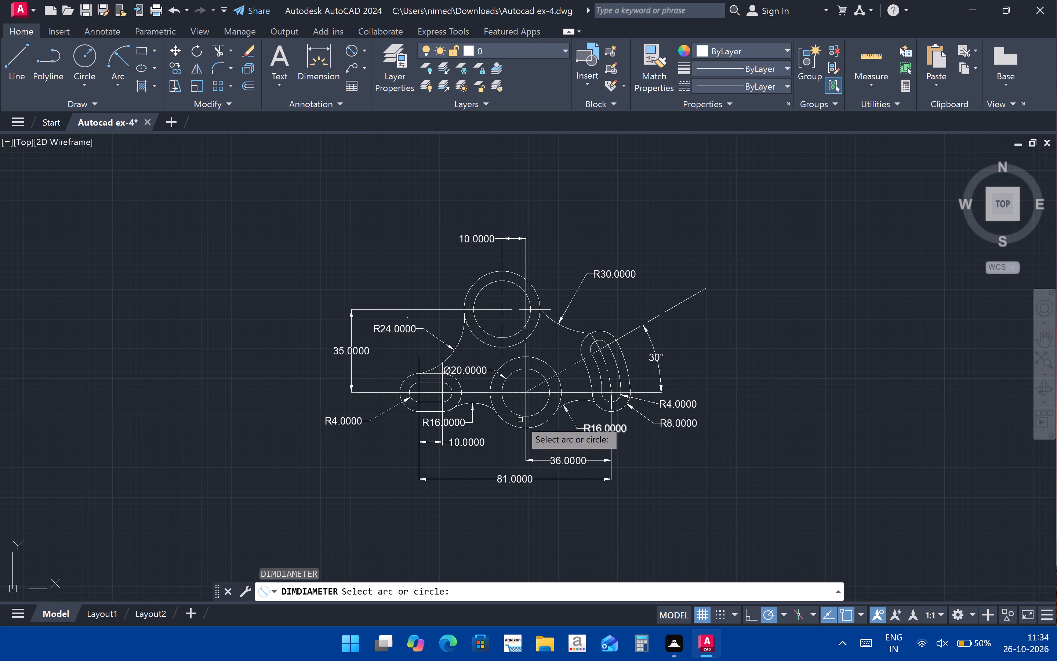
left_click(515, 427)
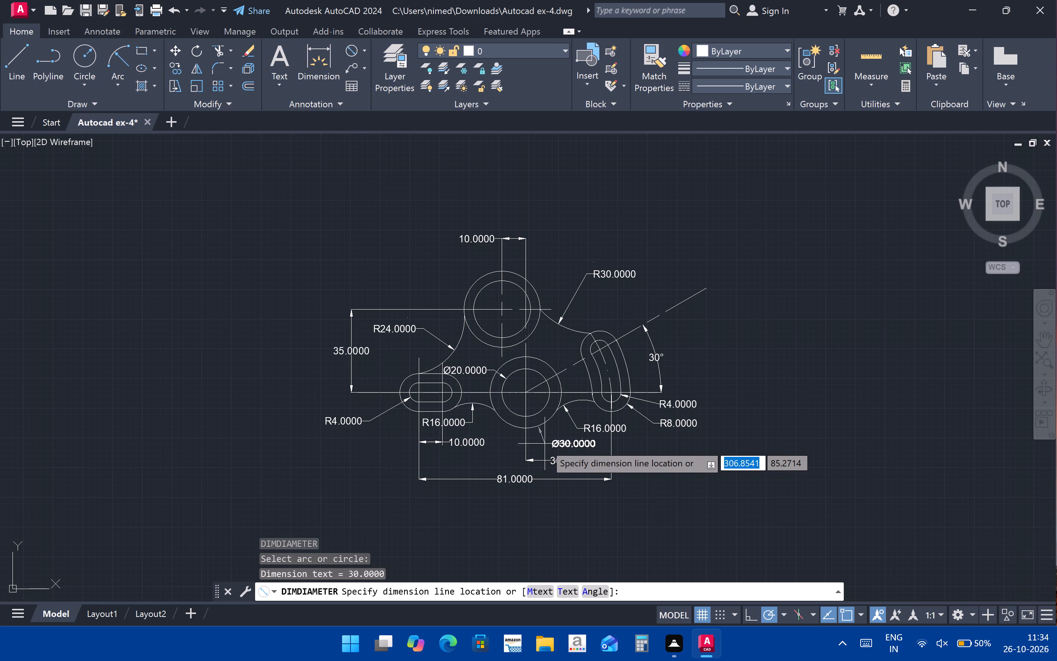
left_click(541, 443)
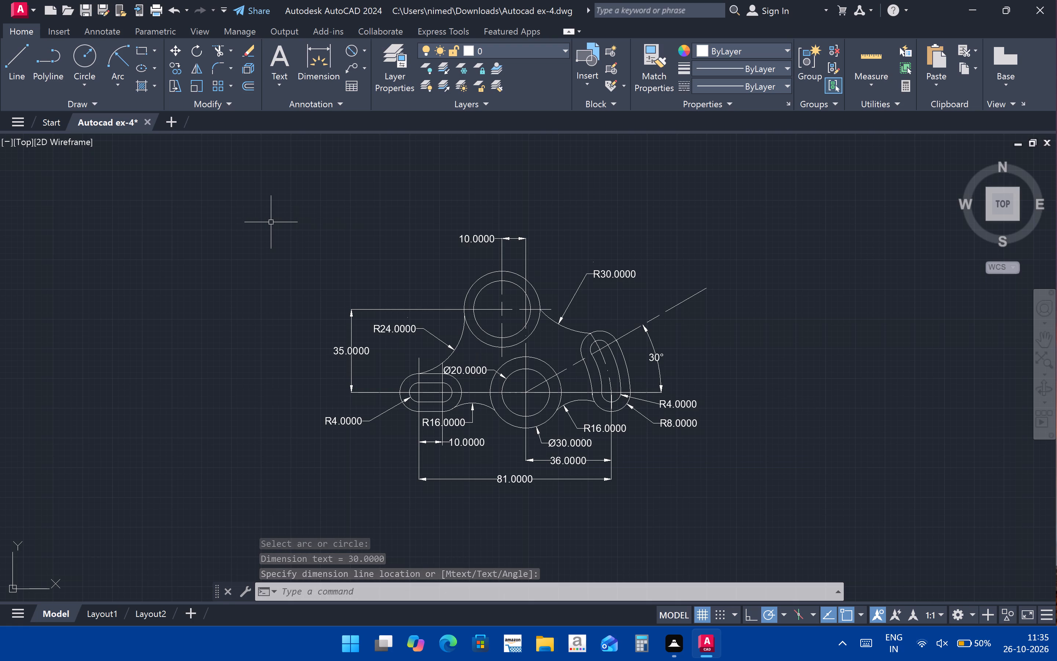
key("Escape")
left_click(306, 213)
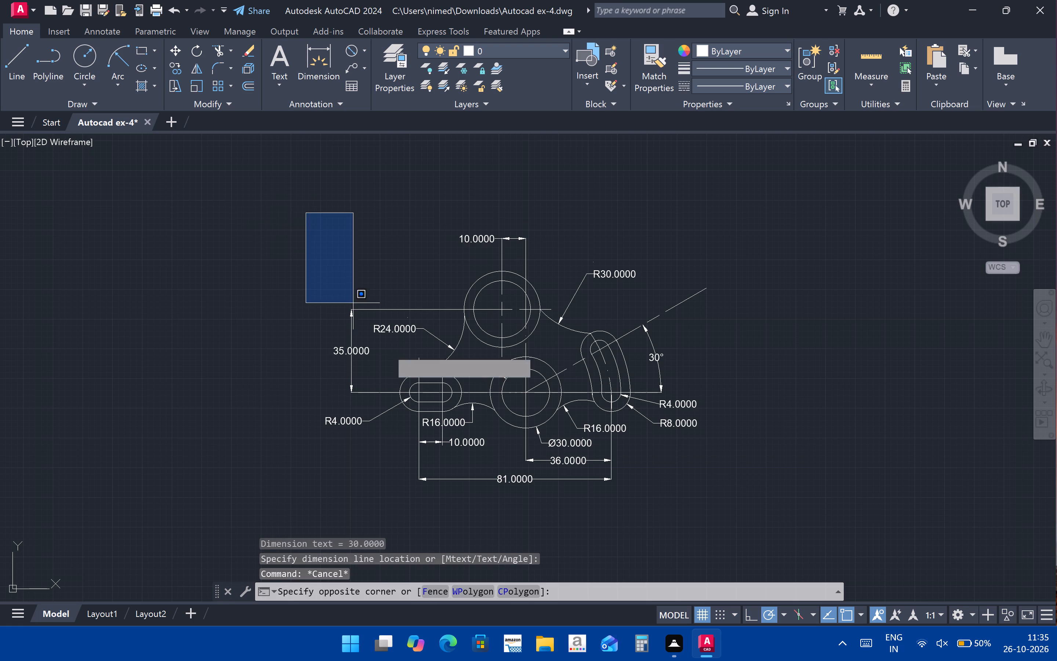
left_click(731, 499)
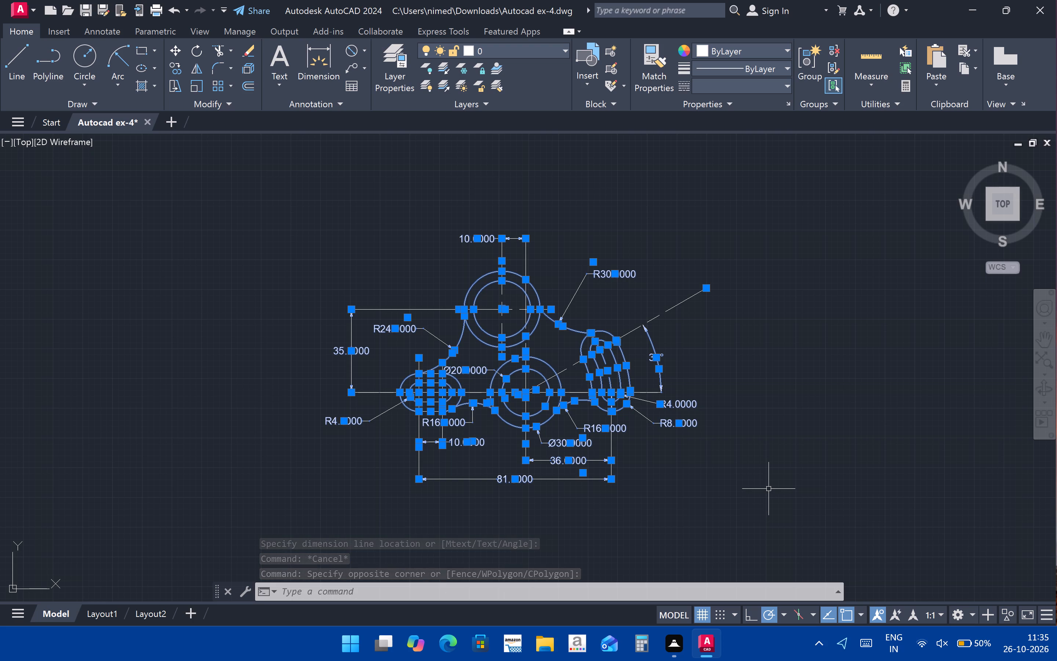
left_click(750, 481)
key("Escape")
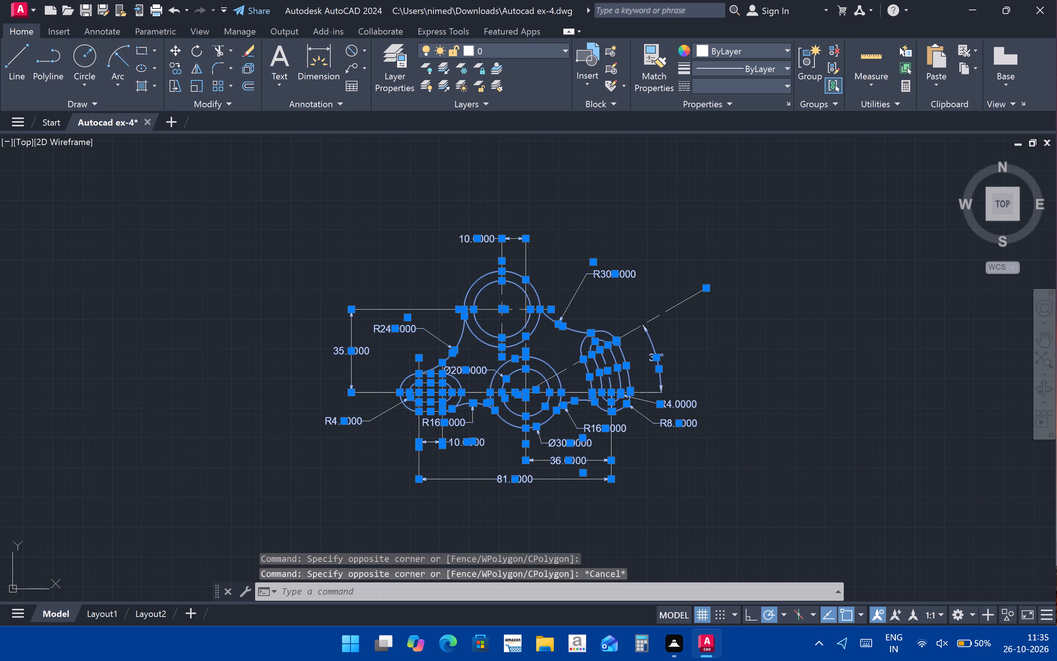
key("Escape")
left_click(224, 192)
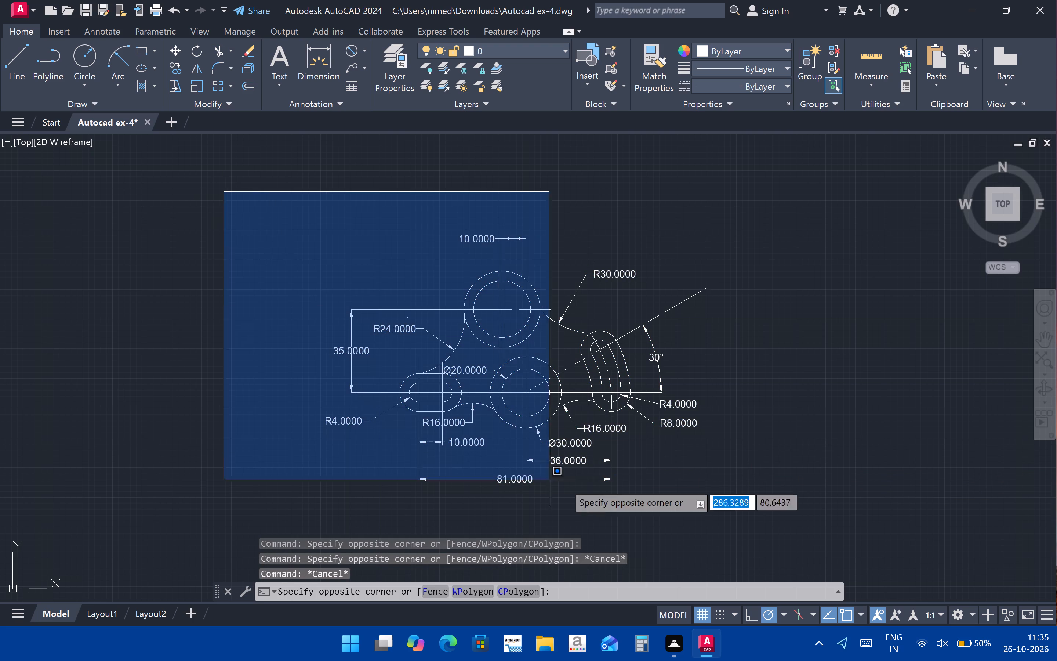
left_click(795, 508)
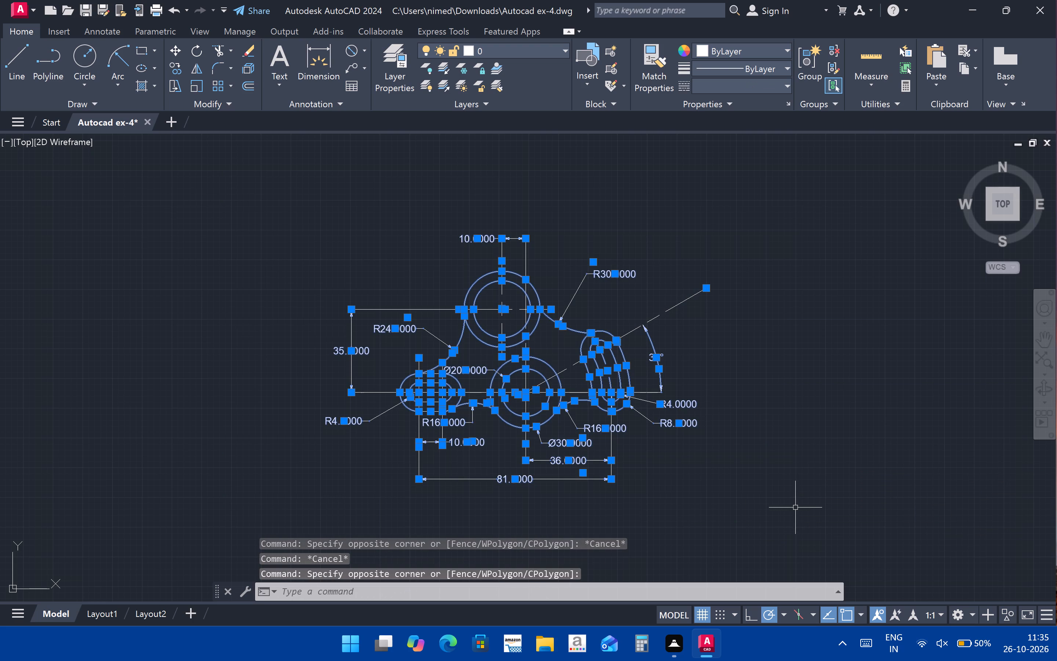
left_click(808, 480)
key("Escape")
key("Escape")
Modify the Standard dimension style to linear precision 0 and text aligned with the dimension line, and set it current.
left_click(453, 596)
type("dimstyle")
key("Return")
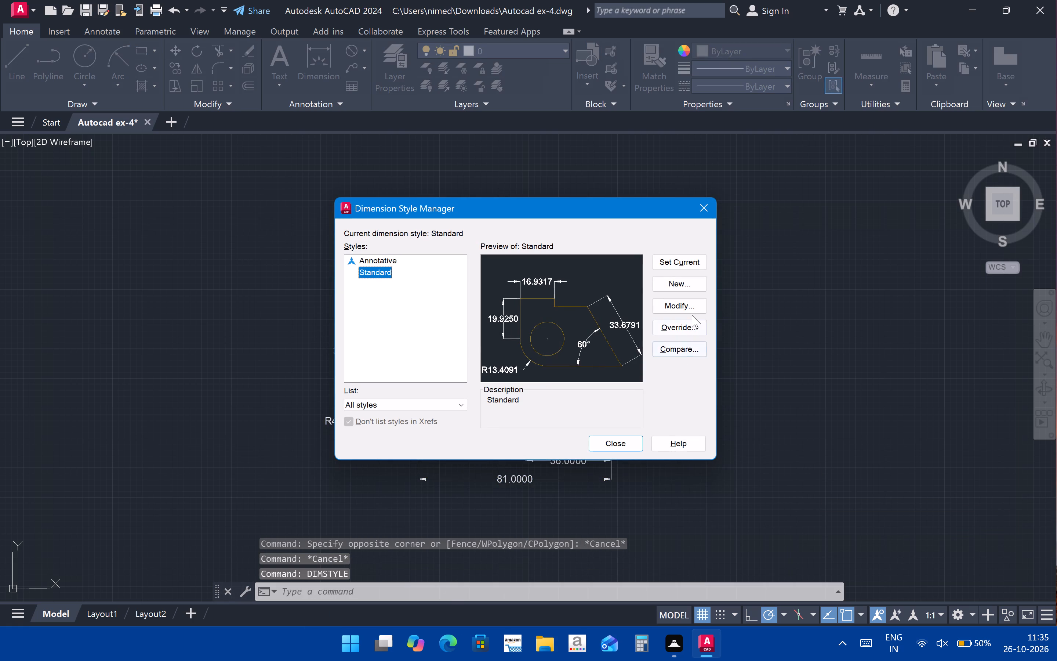
left_click(692, 312)
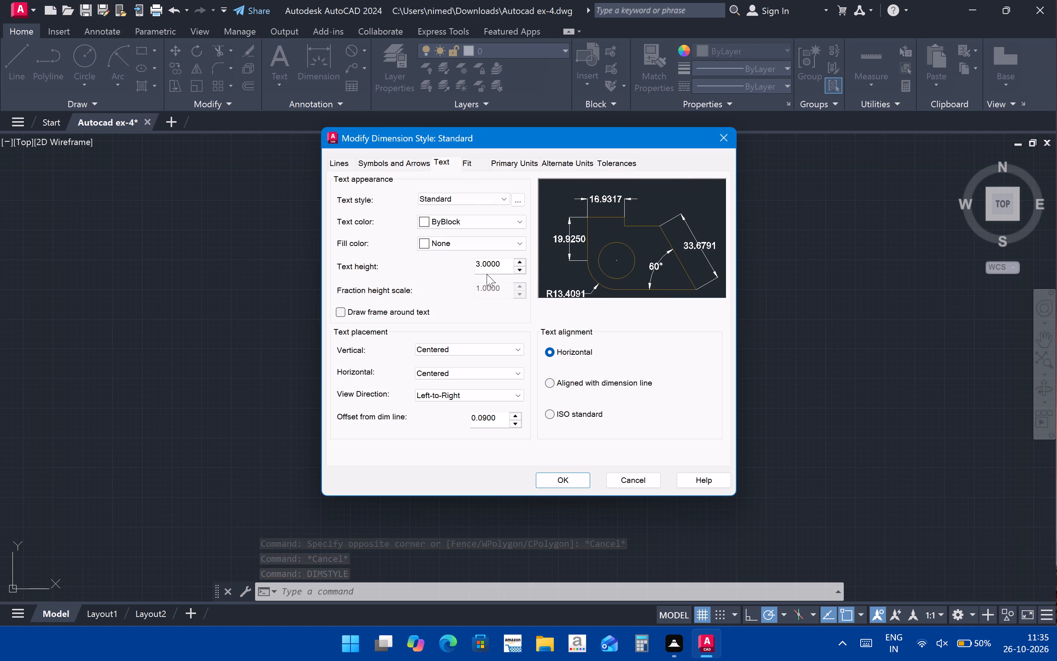
left_click(525, 158)
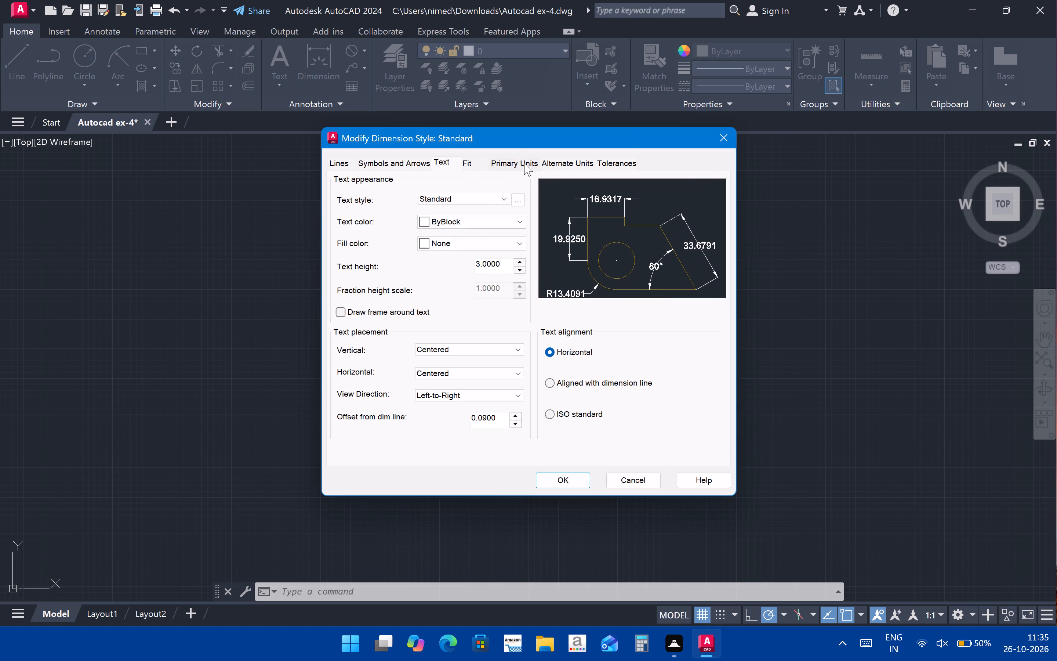
left_click(524, 163)
left_click(477, 212)
left_click(477, 219)
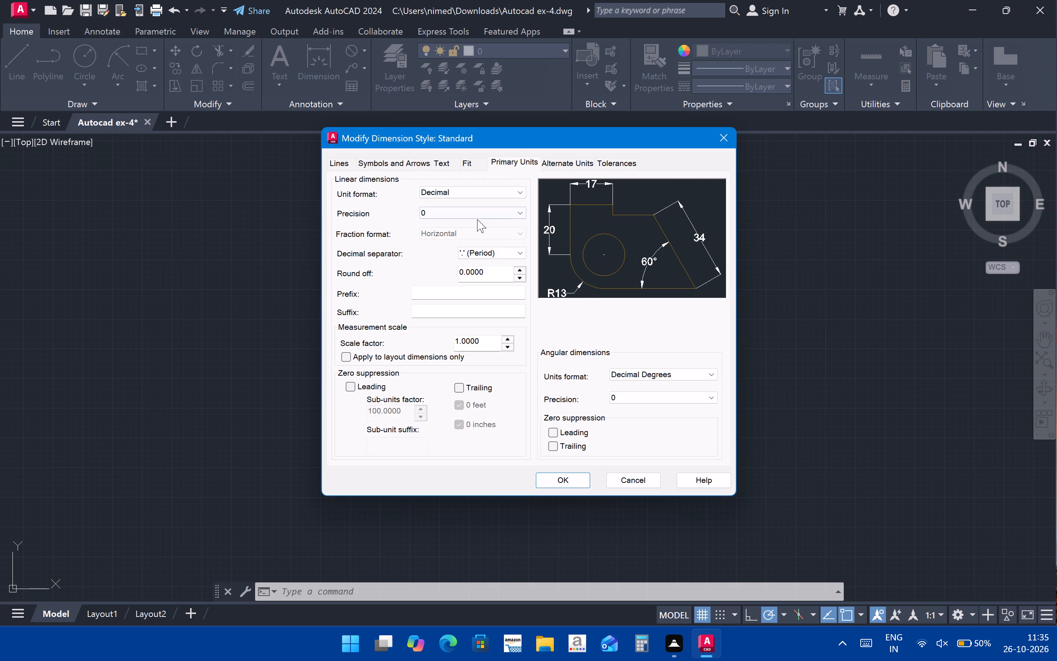
left_click(404, 159)
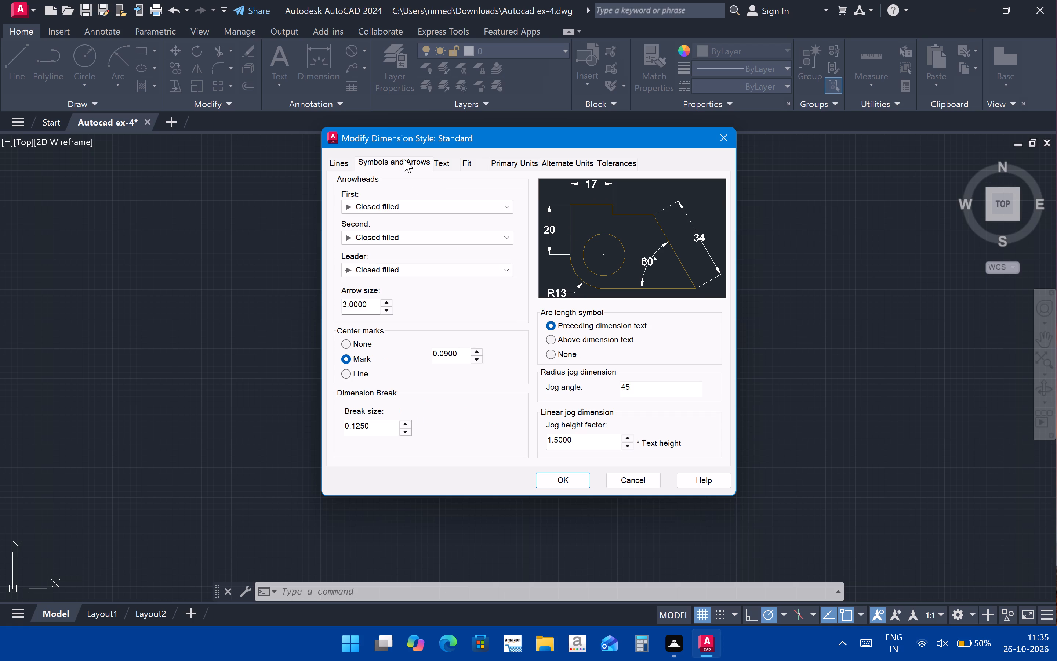
left_click(435, 164)
left_click(567, 382)
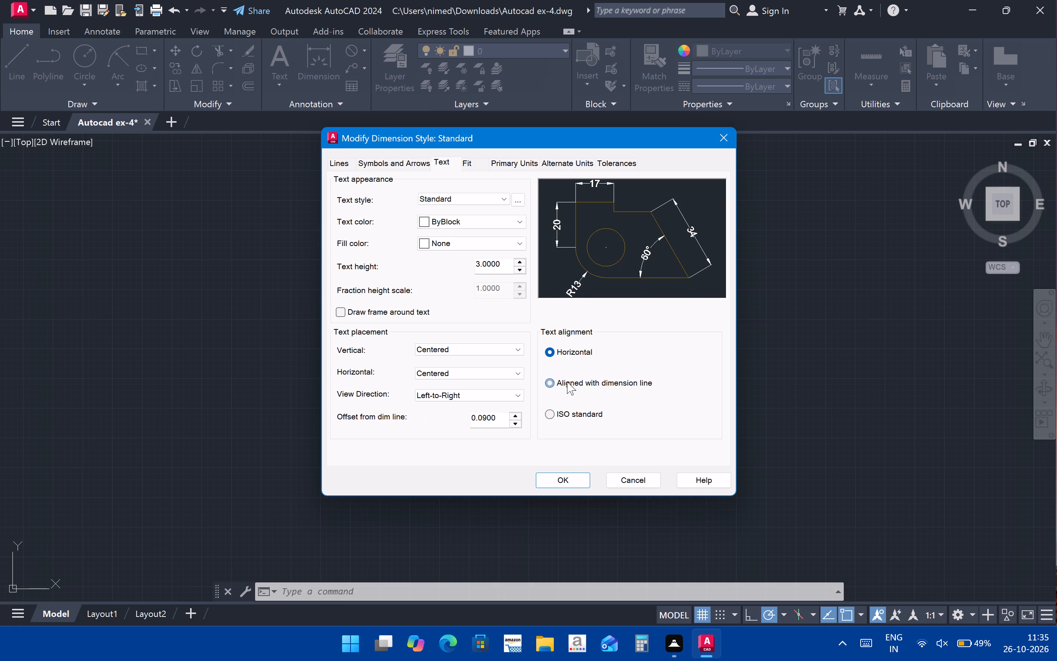
left_click(575, 474)
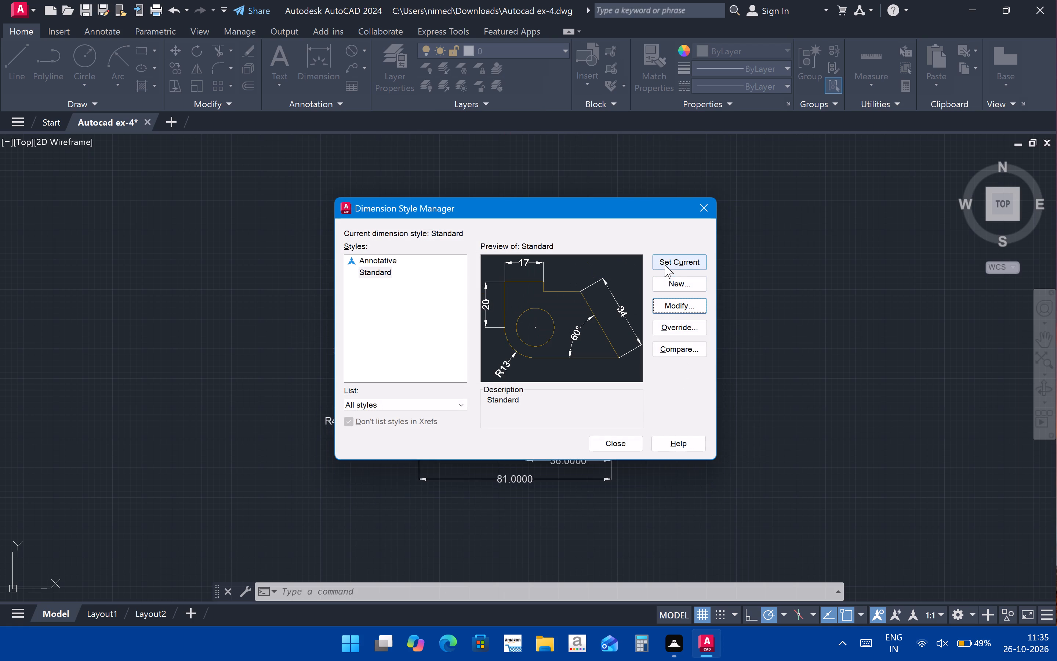
left_click(665, 265)
left_click(637, 439)
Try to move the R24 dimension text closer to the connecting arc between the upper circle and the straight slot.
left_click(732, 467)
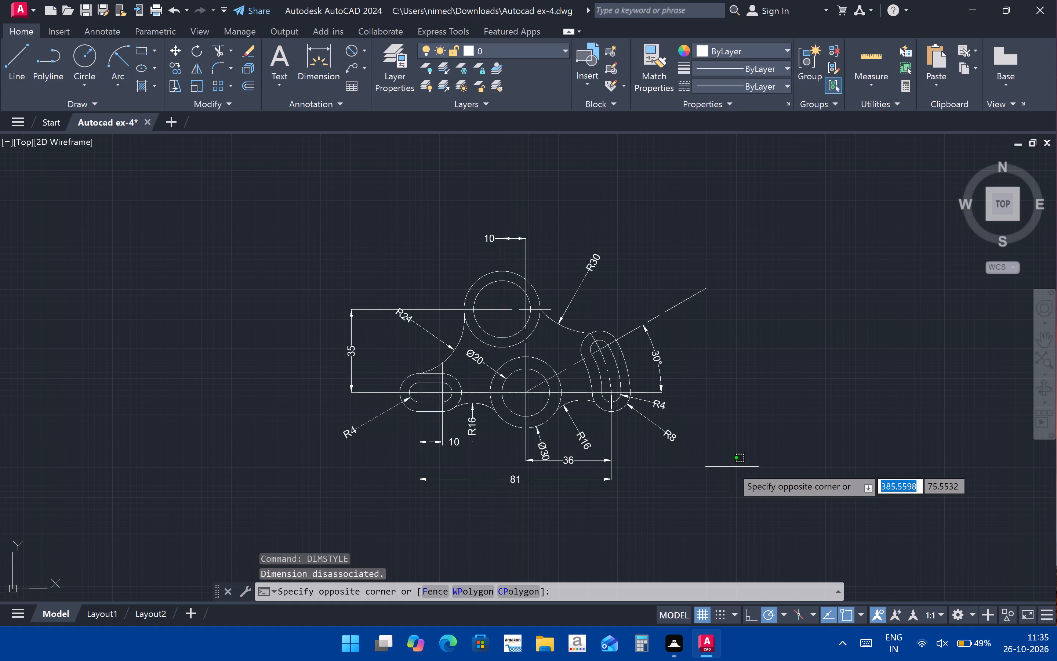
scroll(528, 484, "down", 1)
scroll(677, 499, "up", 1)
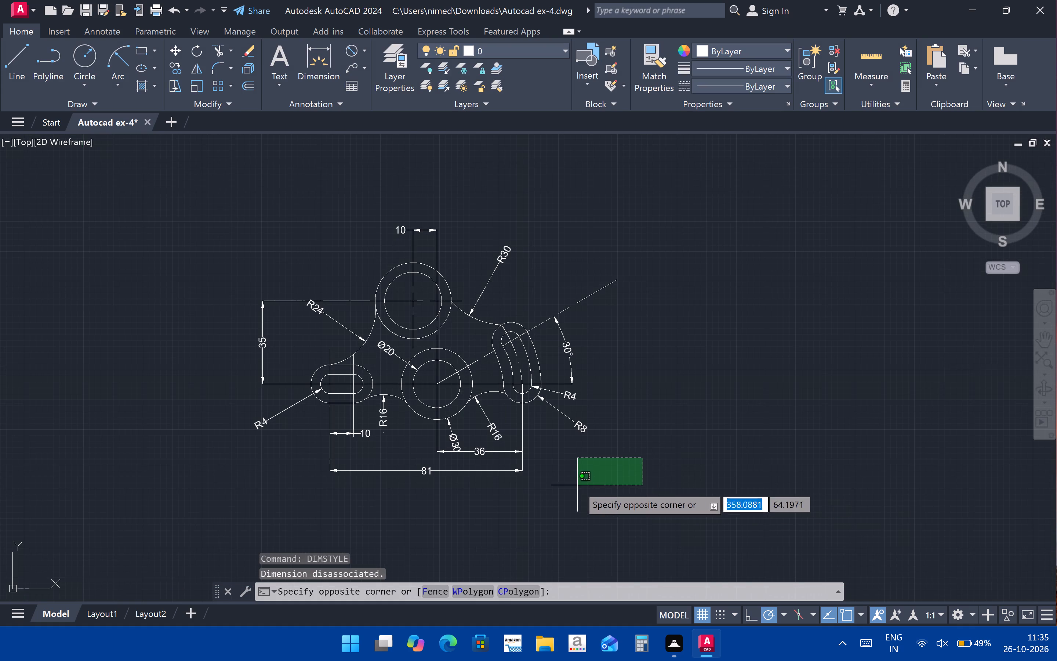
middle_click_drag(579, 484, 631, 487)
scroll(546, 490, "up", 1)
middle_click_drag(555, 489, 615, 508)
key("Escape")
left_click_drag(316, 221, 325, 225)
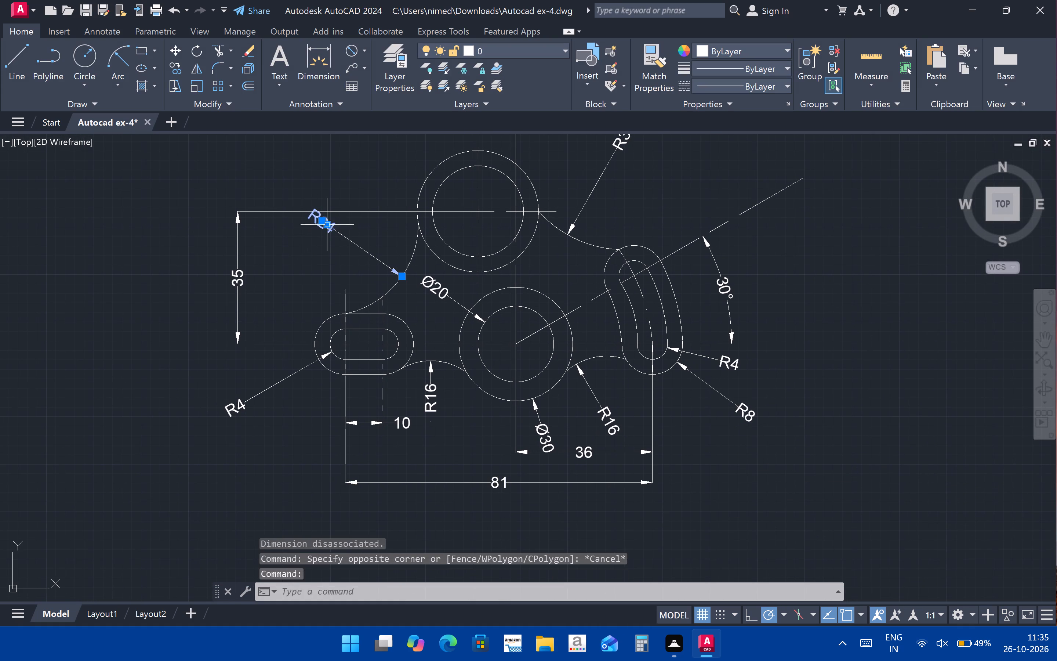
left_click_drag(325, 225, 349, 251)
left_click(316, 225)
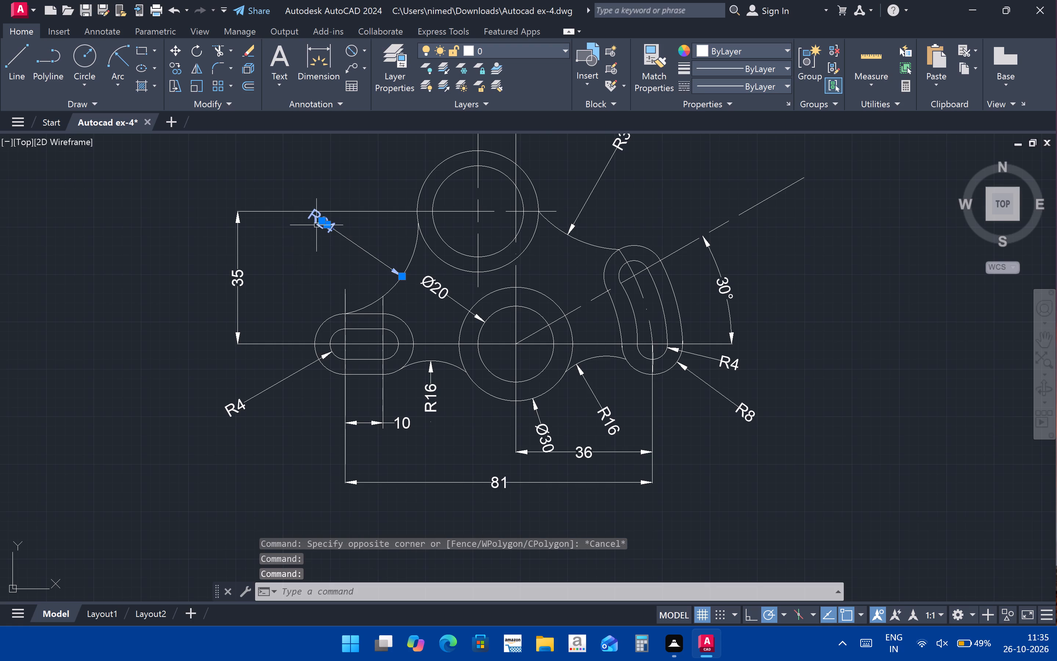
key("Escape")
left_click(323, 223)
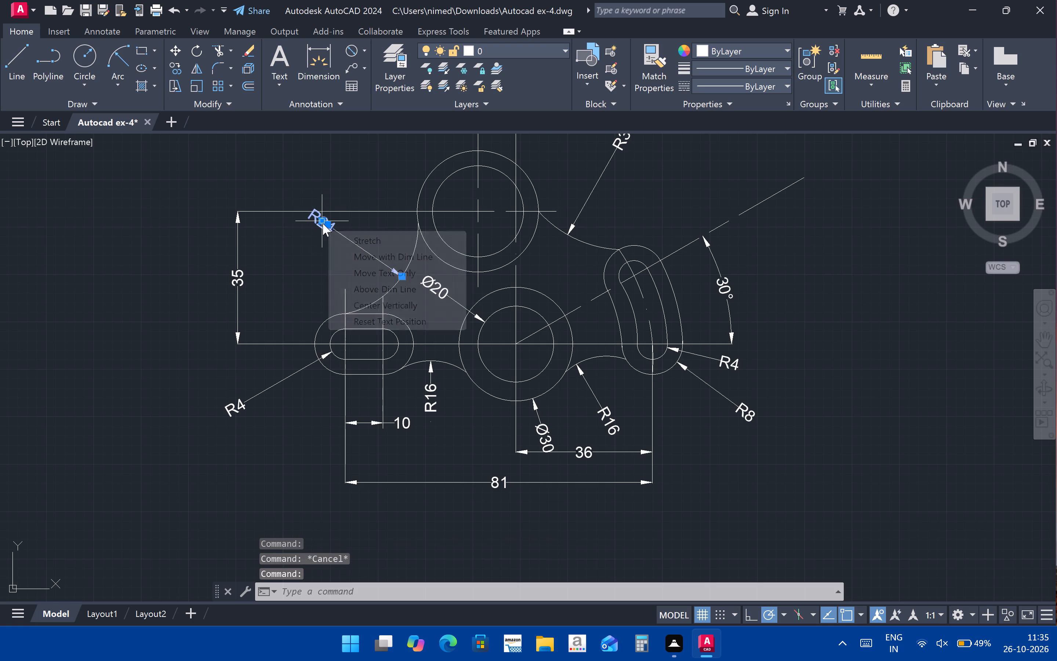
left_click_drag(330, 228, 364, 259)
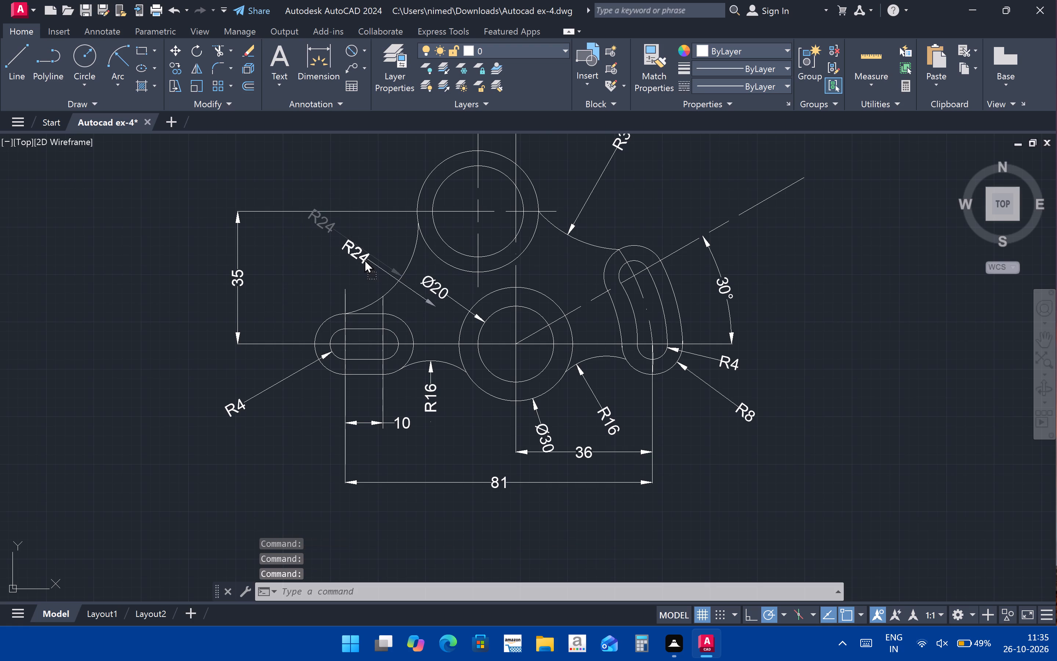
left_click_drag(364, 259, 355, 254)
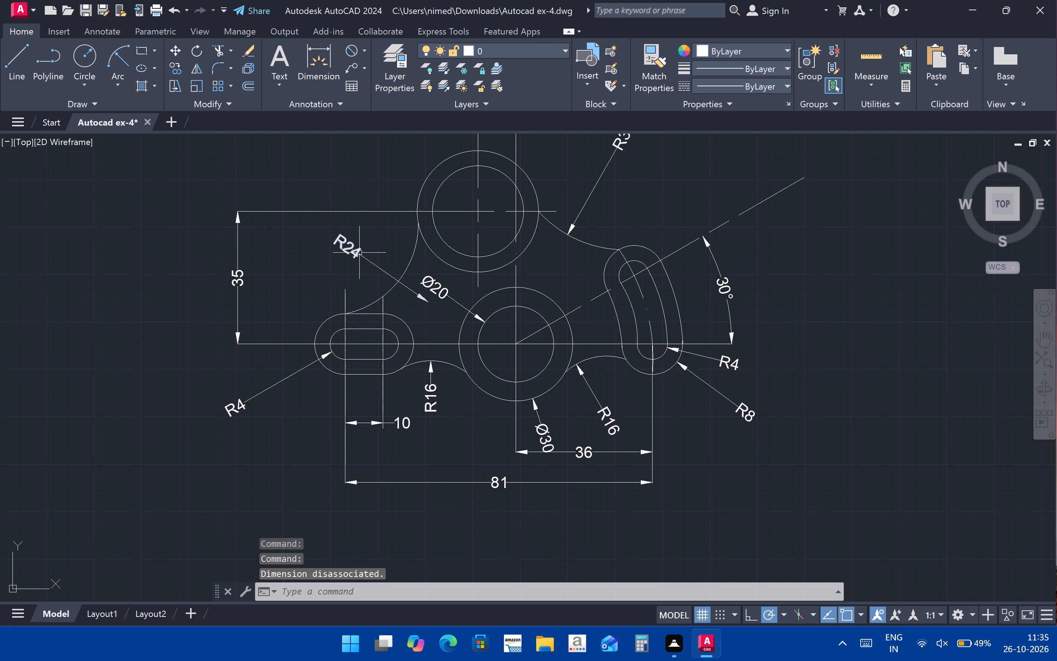
Replace the R24 dimension with a new radius dimension on the same connecting arc, placing its text just outside, nearer the arc.
left_click(359, 253)
key("Delete")
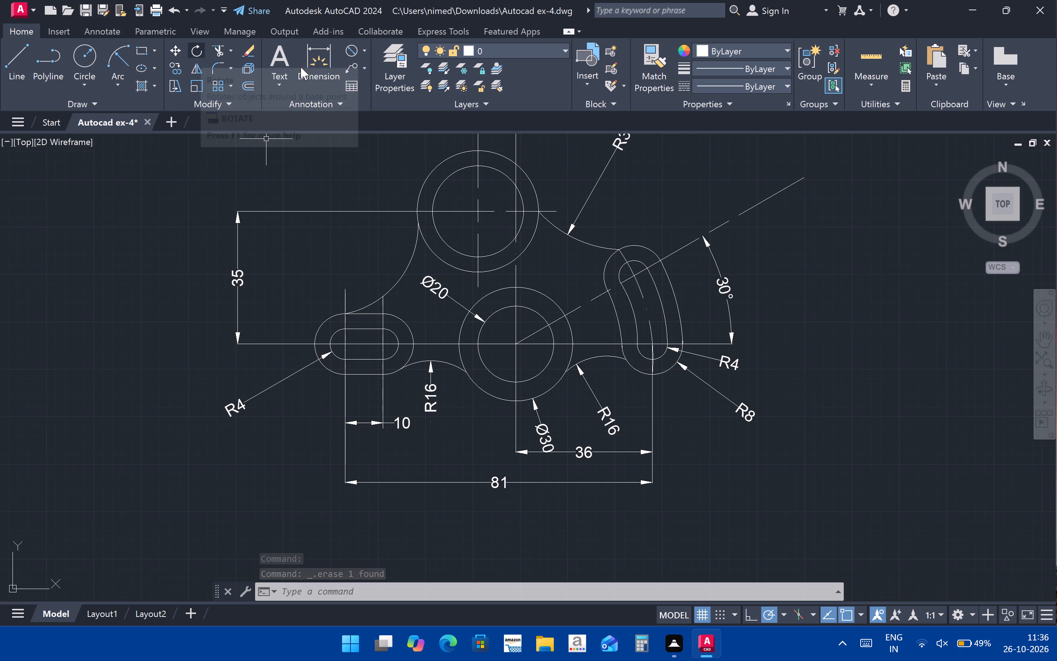
left_click(365, 55)
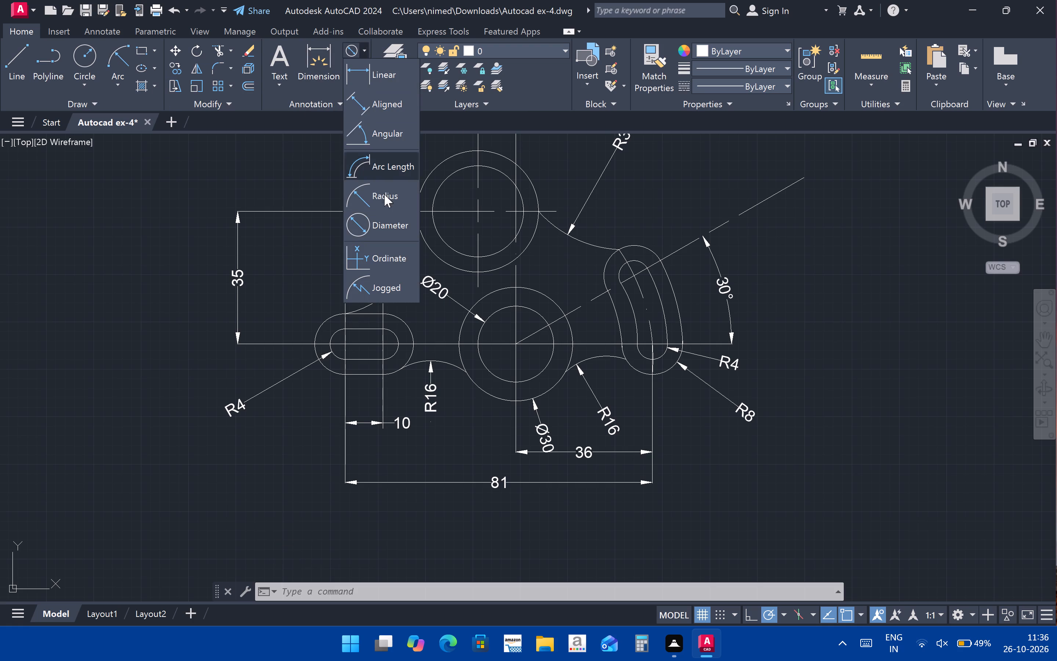
left_click(385, 199)
left_click(387, 293)
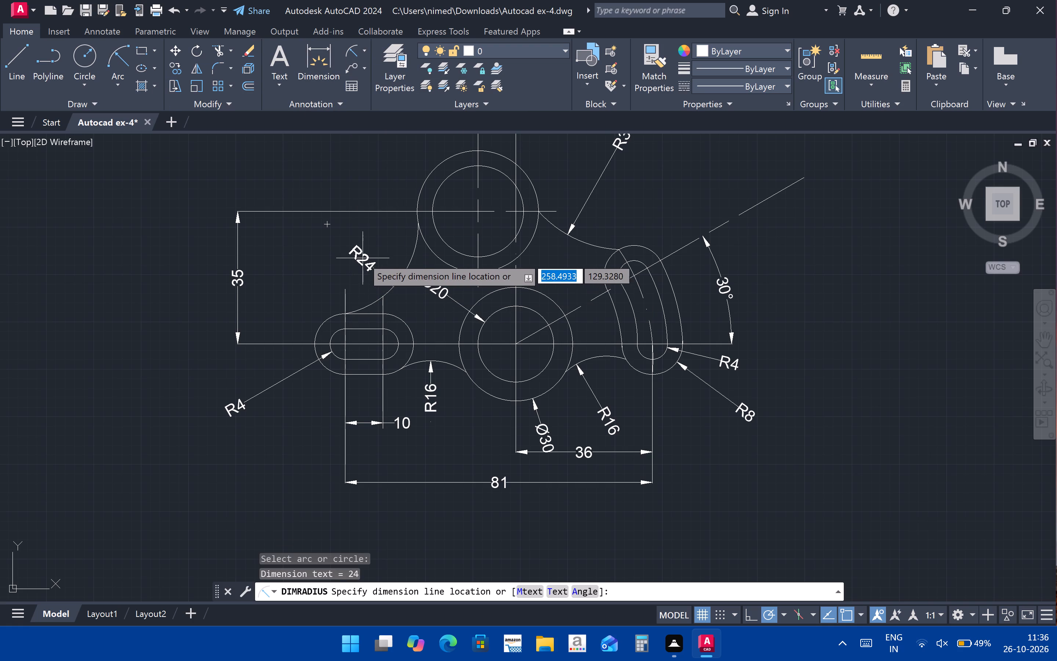
left_click(362, 256)
key("Escape")
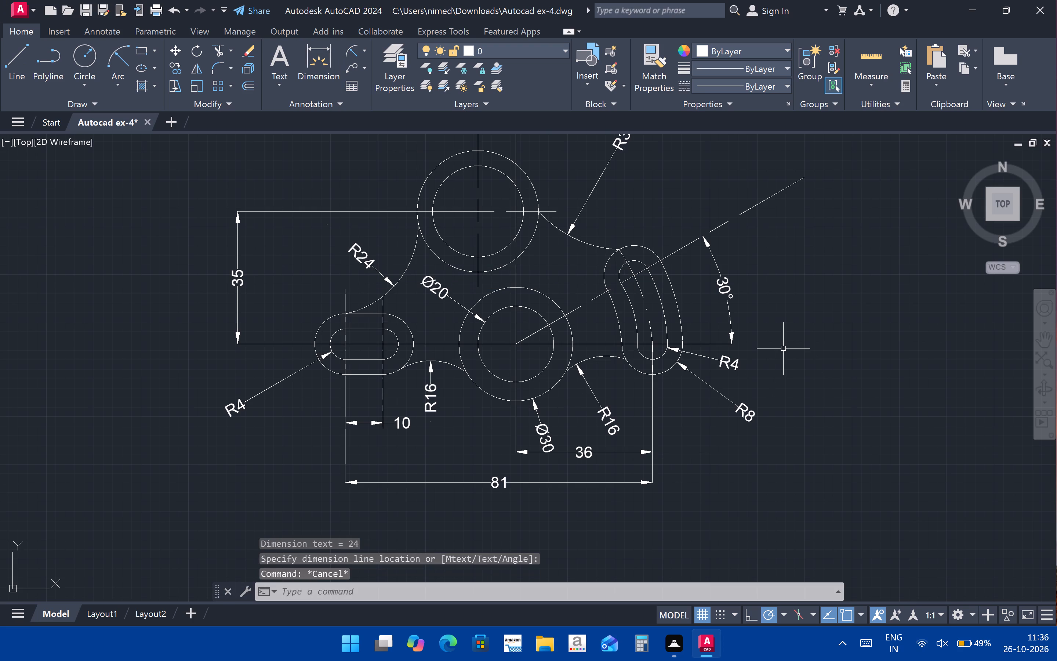
Examine the whole dimensioned profile to check the dimensions and their text placement.
scroll(781, 350, "down", 1)
scroll(774, 358, "up", 1)
middle_click_drag(755, 372, 771, 407)
scroll(770, 407, "up", 1)
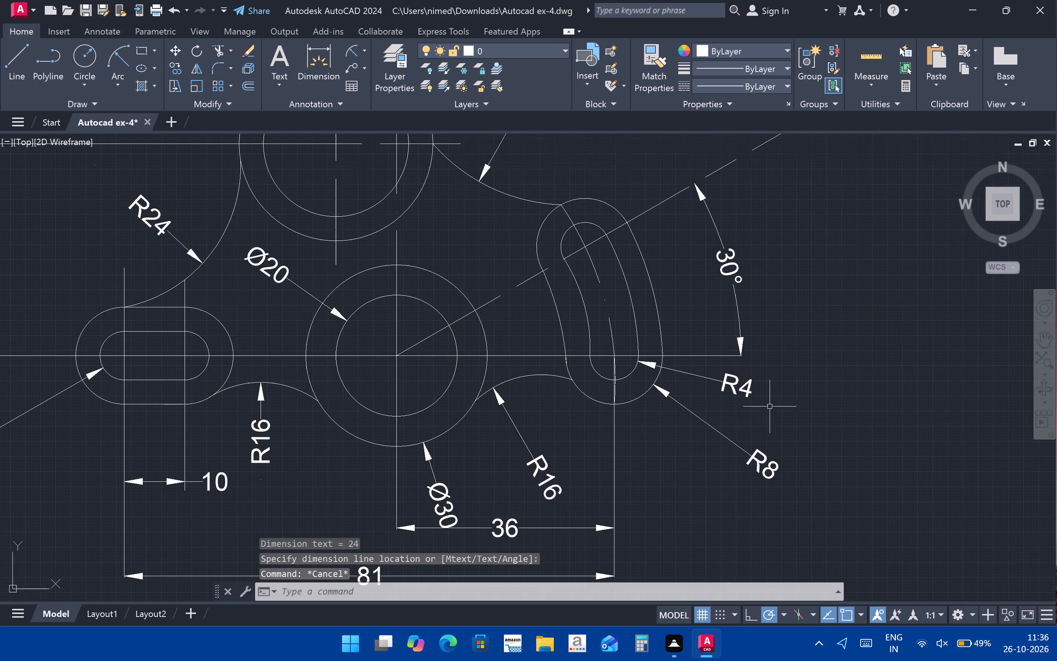
scroll(720, 448, "up", 1)
scroll(701, 433, "down", 3)
scroll(699, 450, "up", 1)
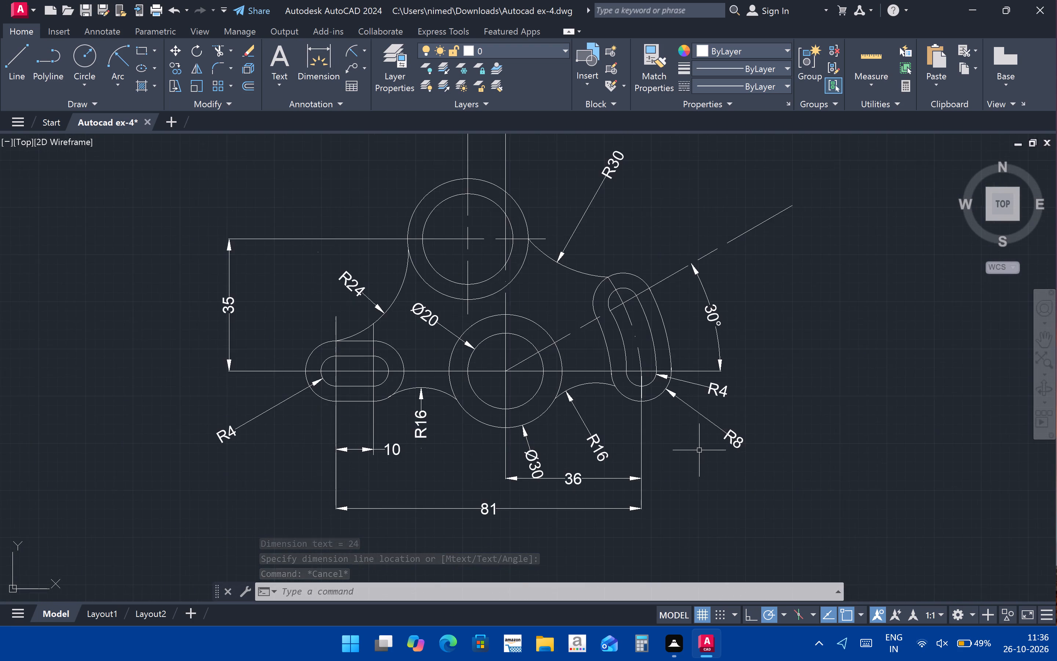
scroll(699, 450, "down", 1)
scroll(698, 451, "up", 1)
scroll(698, 451, "down", 1)
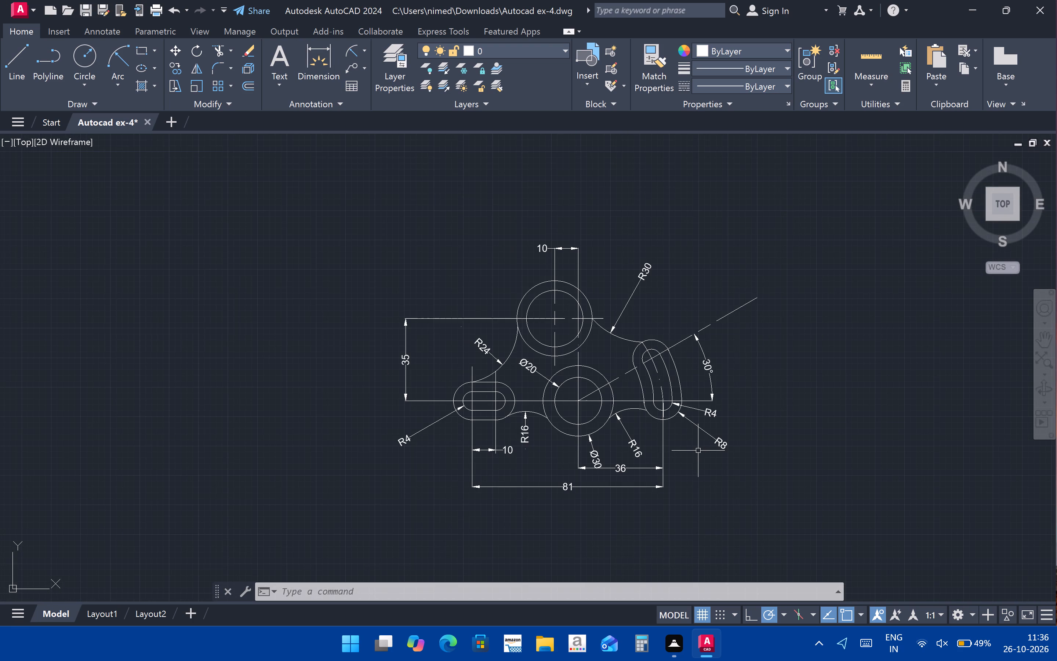
middle_click_drag(698, 451, 672, 449)
scroll(566, 463, "up", 1)
scroll(566, 463, "down", 1)
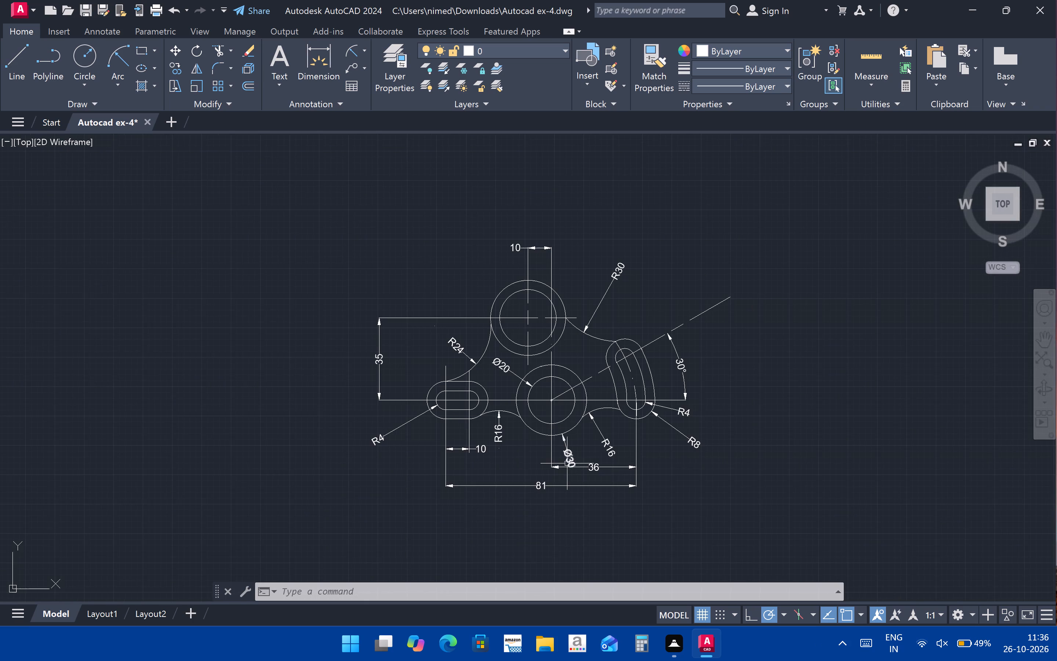
middle_click_drag(566, 463, 542, 458)
scroll(520, 453, "up", 1)
scroll(520, 453, "down", 1)
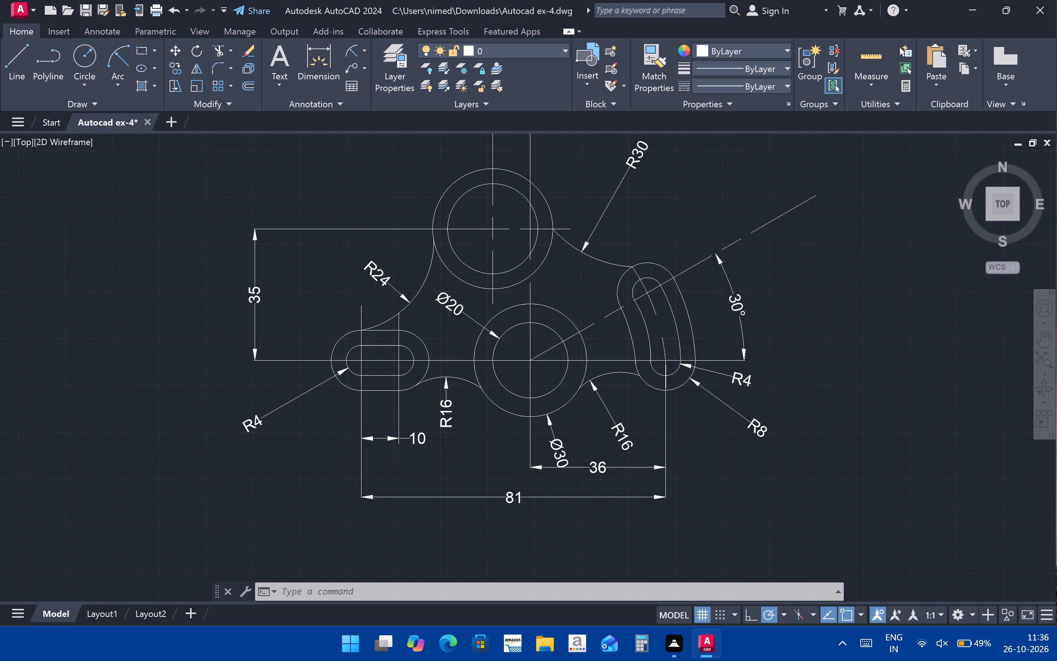
middle_click(520, 453)
scroll(523, 452, "up", 1)
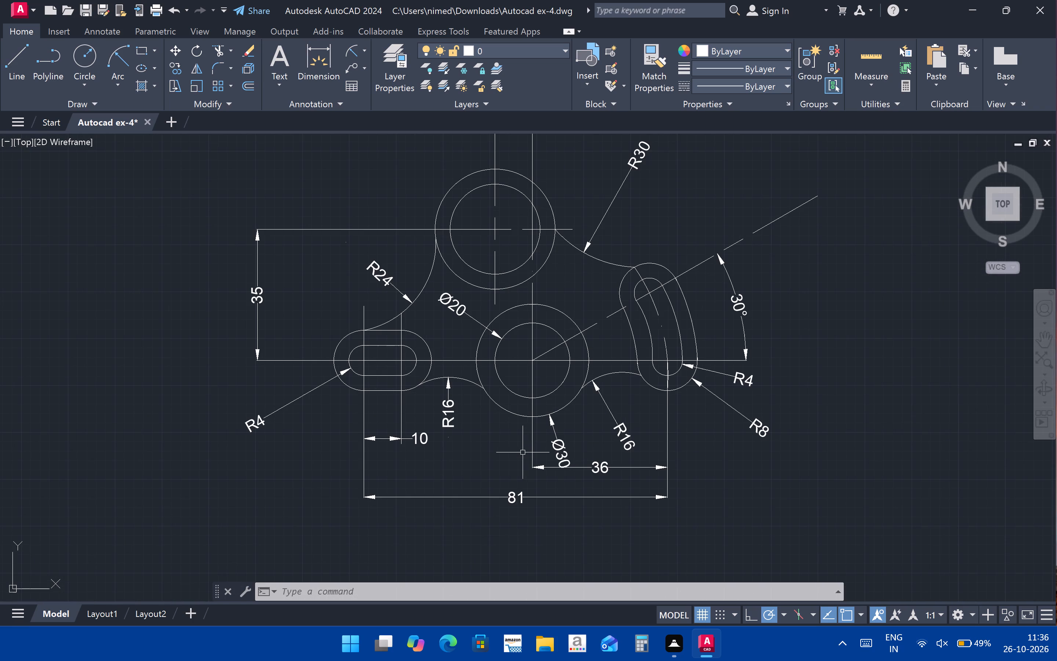
middle_click_drag(523, 455, 523, 502)
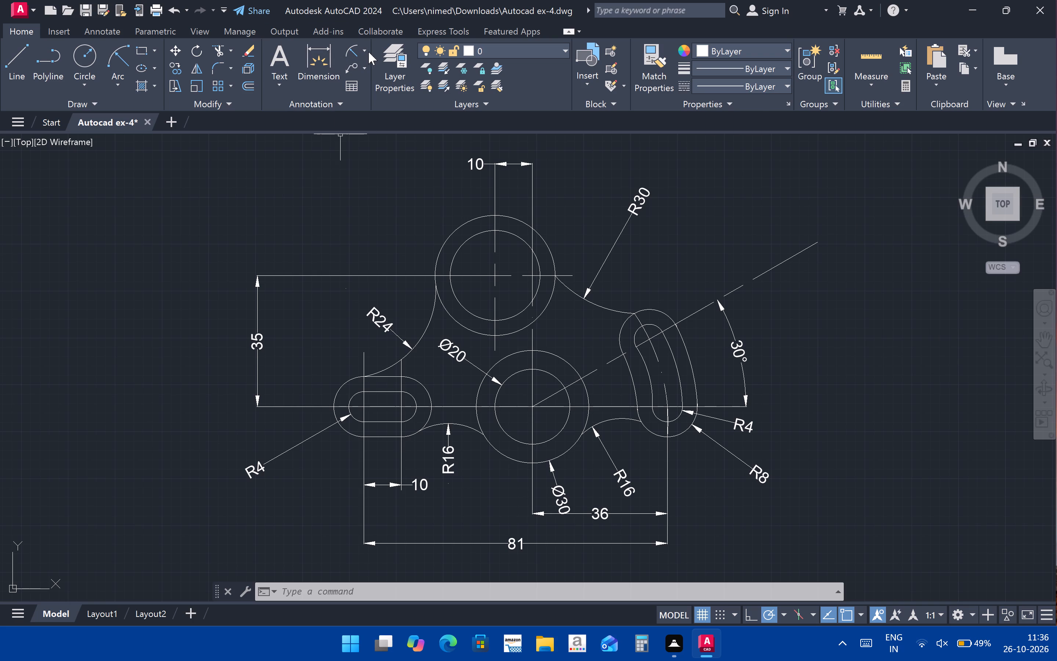
Add a radius dimension to the straight slot's outer left end arc, placing the text outside to its upper left.
key("Return")
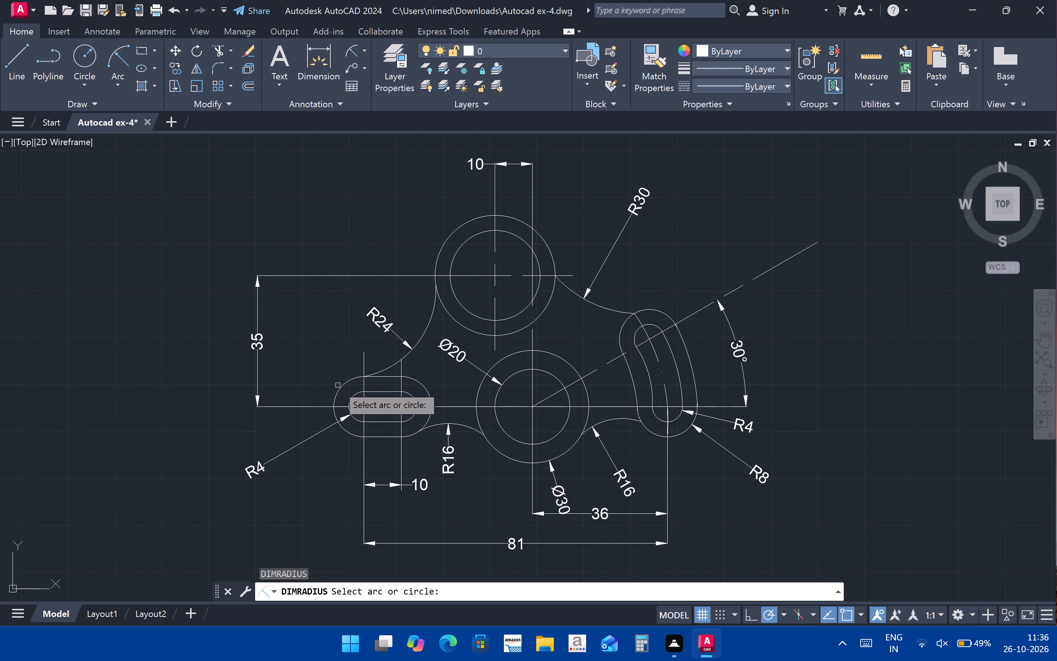
left_click(342, 388)
left_click(315, 356)
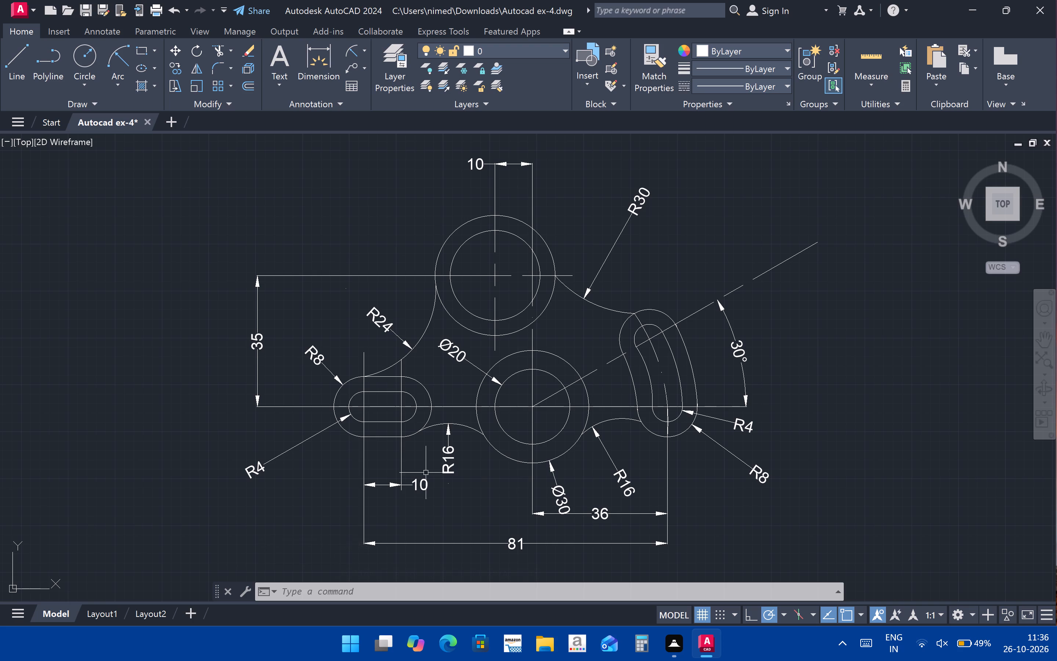
Delete the R4 dimension of the straight slot and the R8 dimension of the curved slot.
left_click(258, 470)
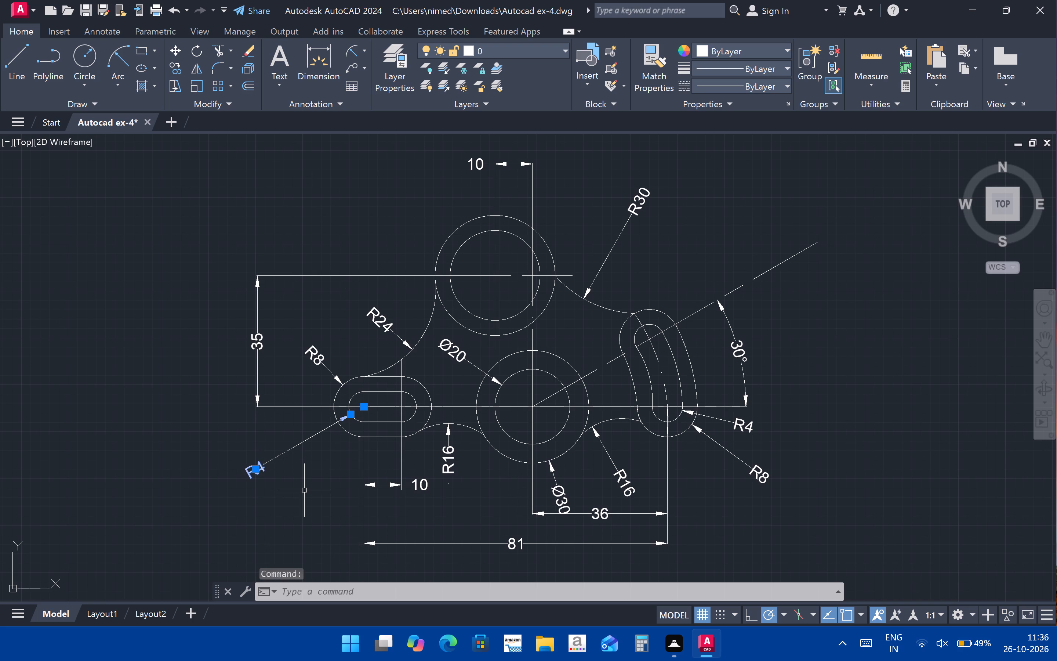
key("Delete")
left_click(760, 472)
key("Delete")
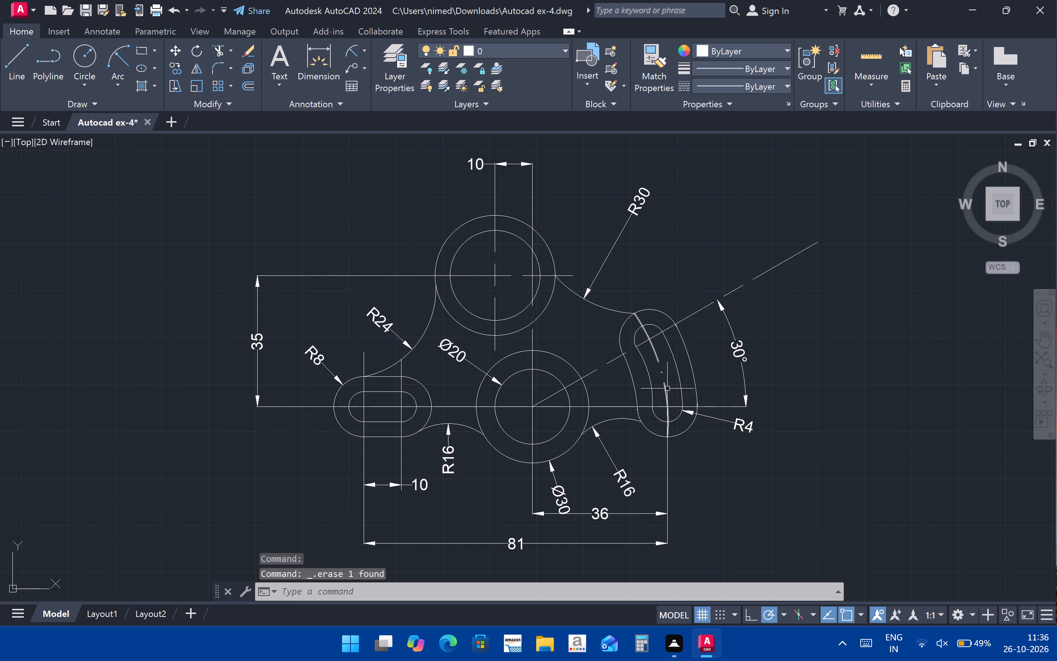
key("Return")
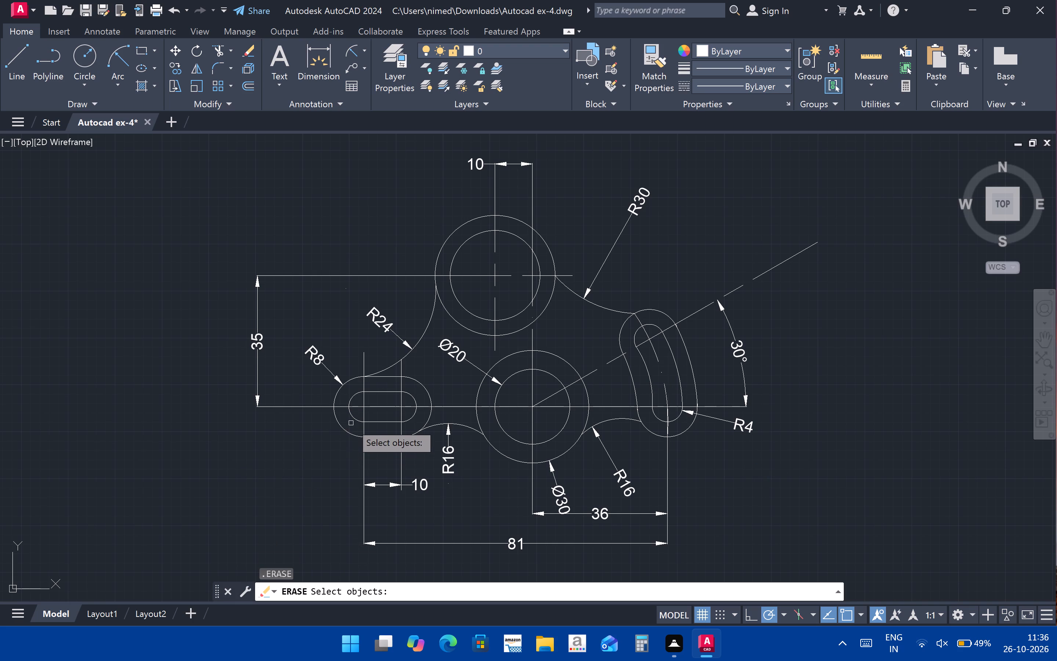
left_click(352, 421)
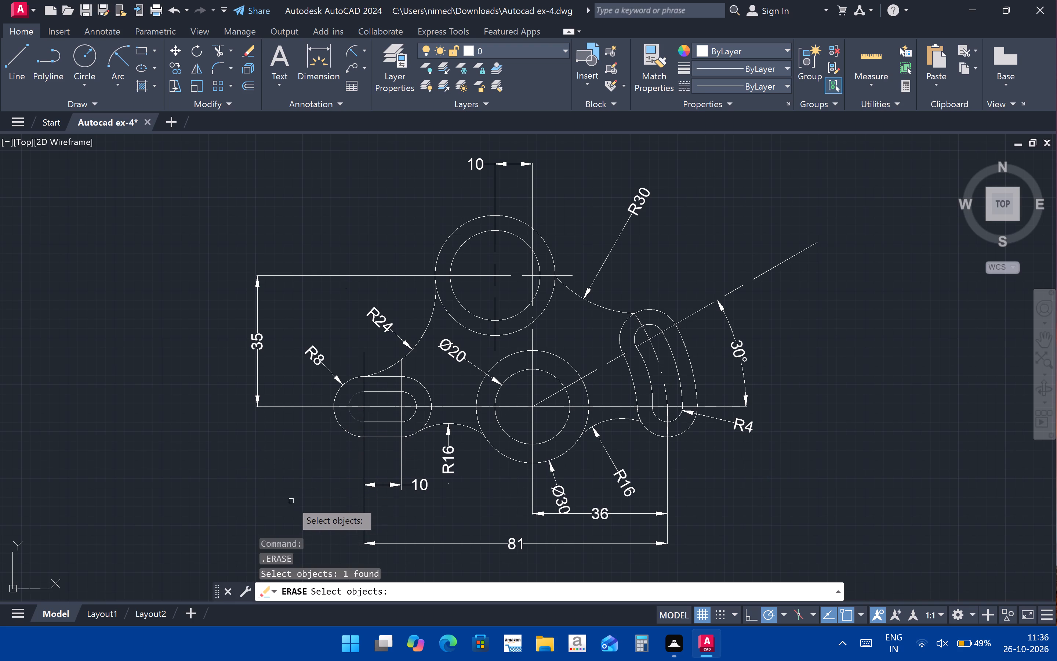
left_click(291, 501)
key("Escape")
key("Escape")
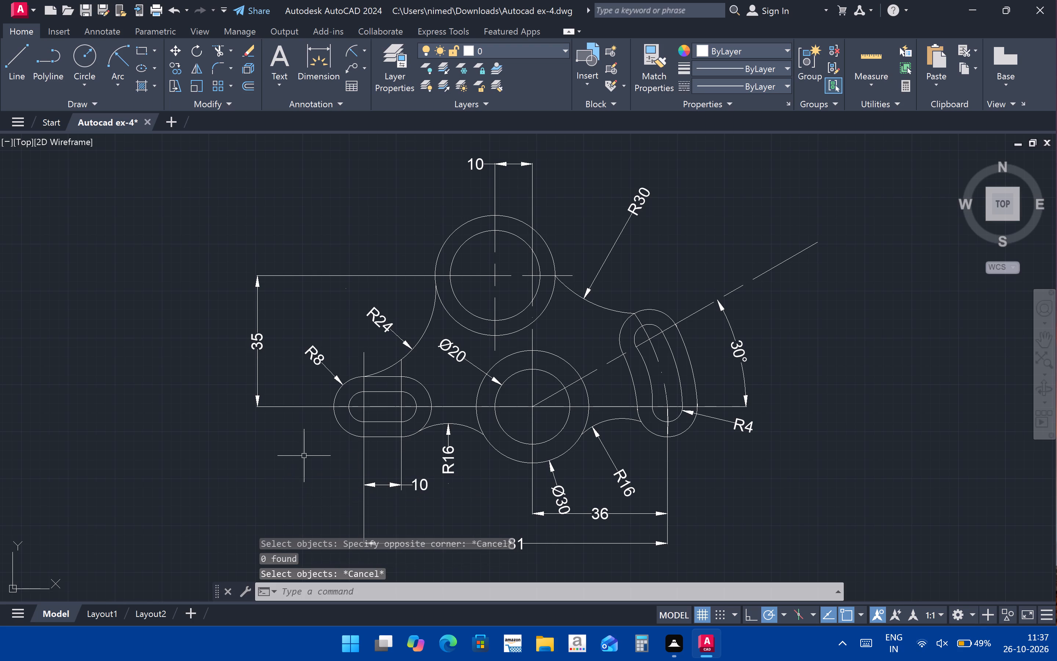
Add a radius dimension to the straight slot's inner left end arc, placing the text outside to its lower left.
left_click(350, 54)
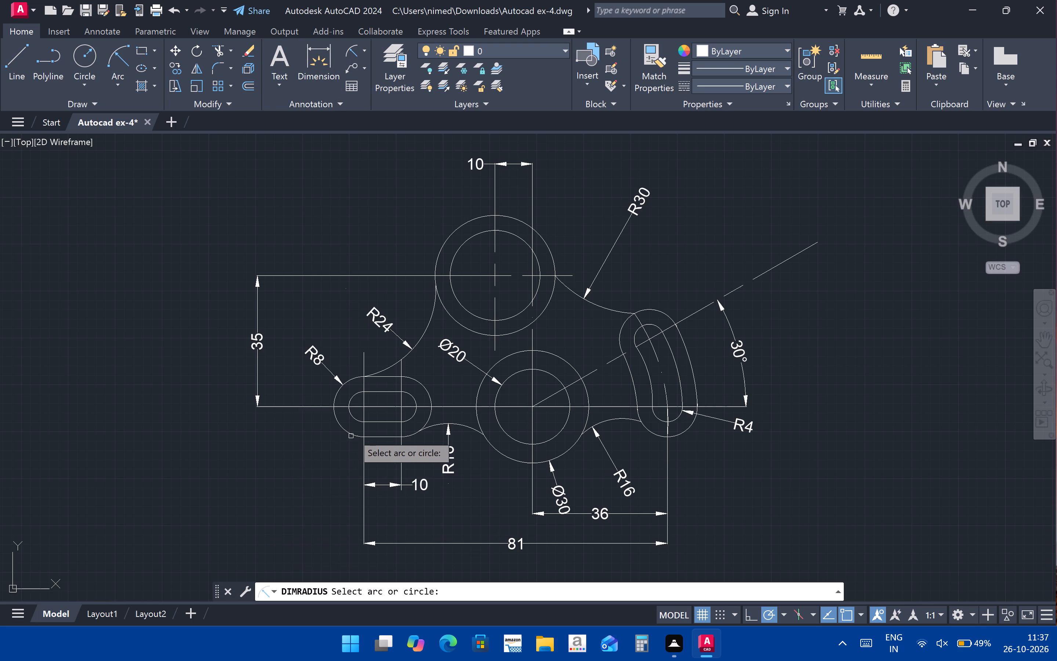
left_click(357, 421)
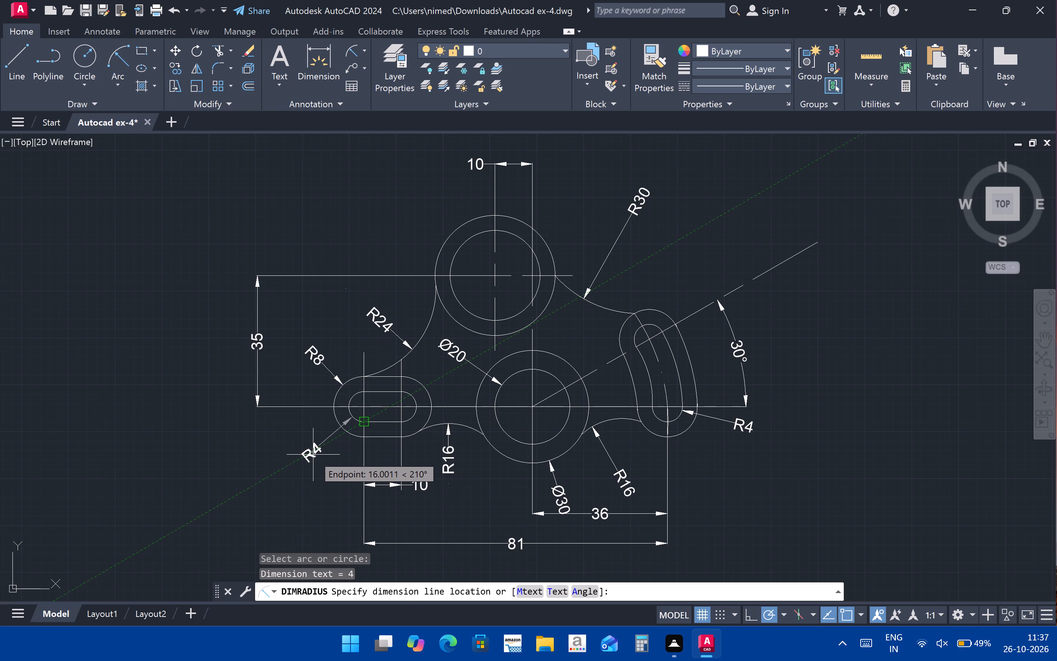
left_click(311, 451)
Add a radius dimension to the curved slot's outer lower end arc, placing the text just outside to its lower right.
key("Return")
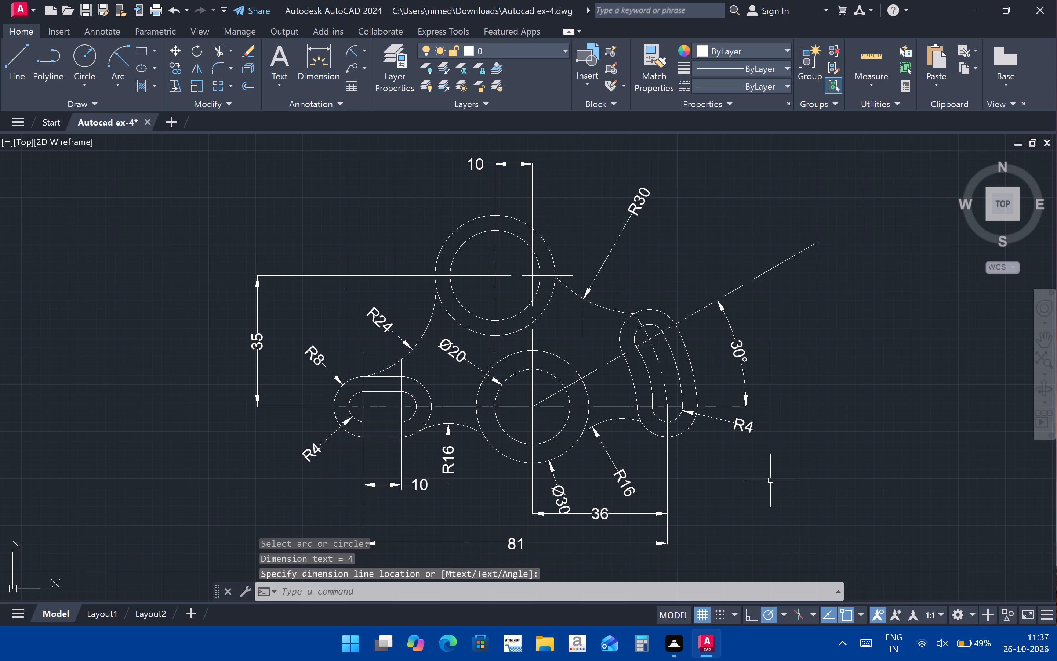
left_click(686, 431)
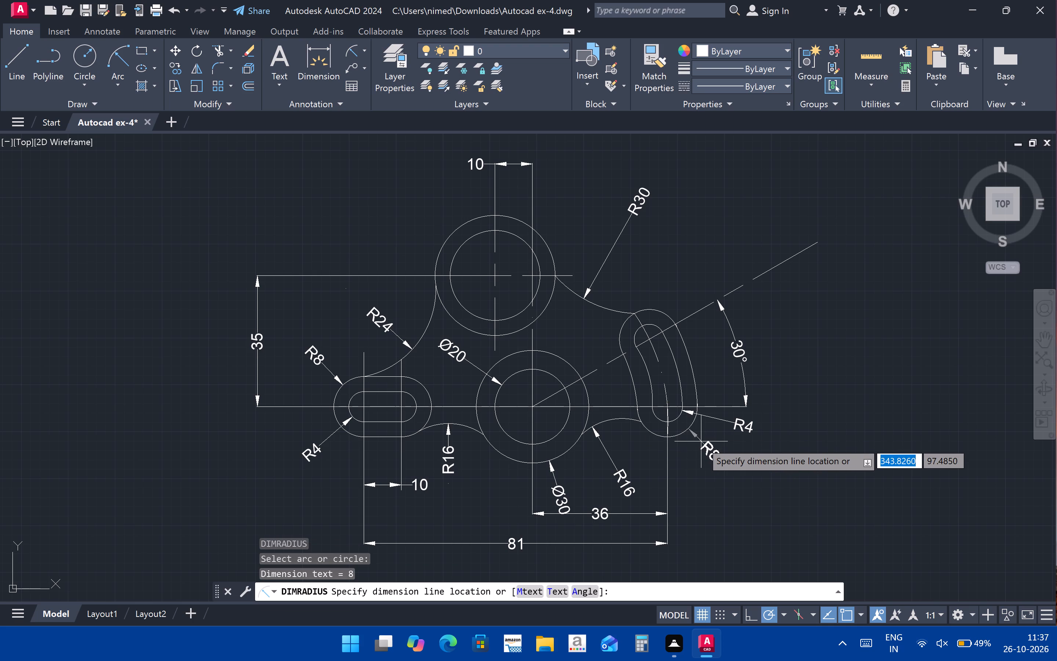
left_click(704, 445)
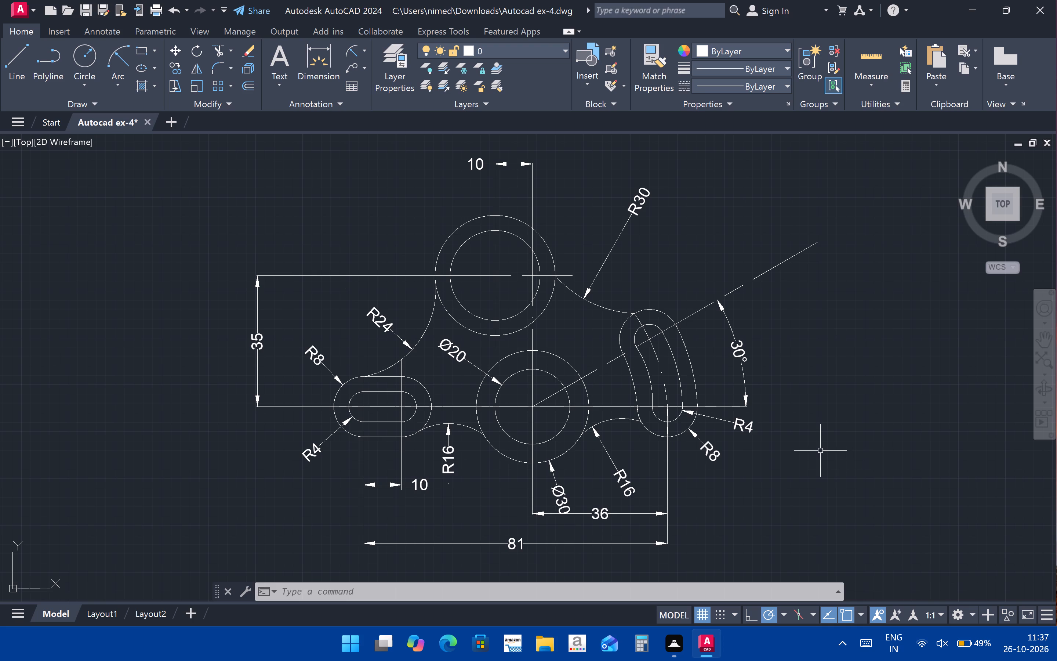
Save the dimensioned drawing under its existing file name.
left_click(36, 8)
left_click(42, 160)
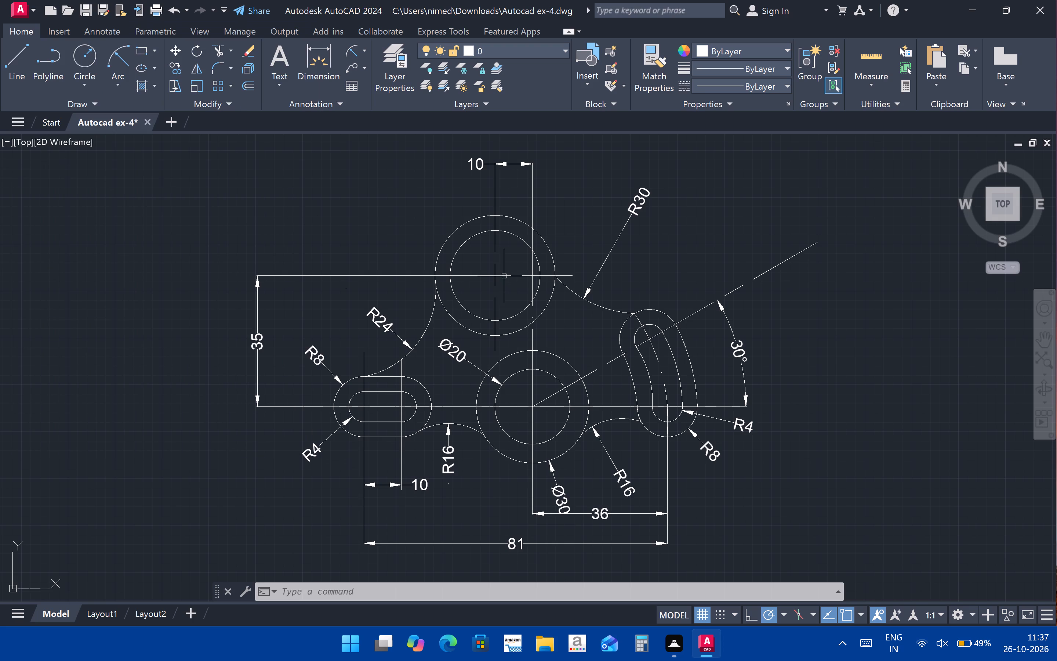
left_click(33, 17)
left_click(33, 9)
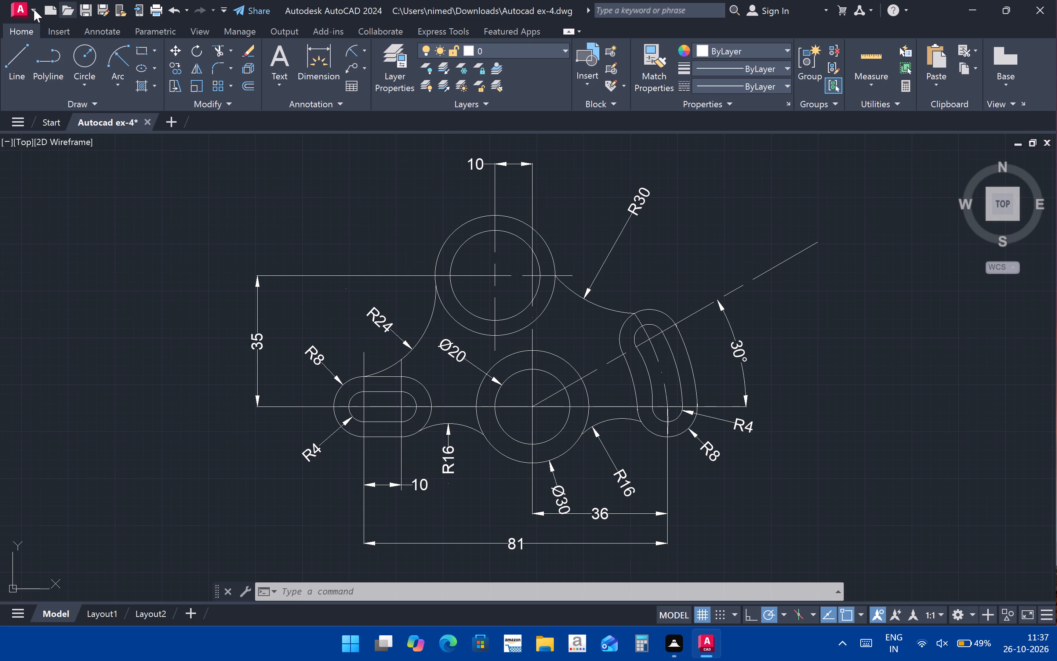
left_click(33, 12)
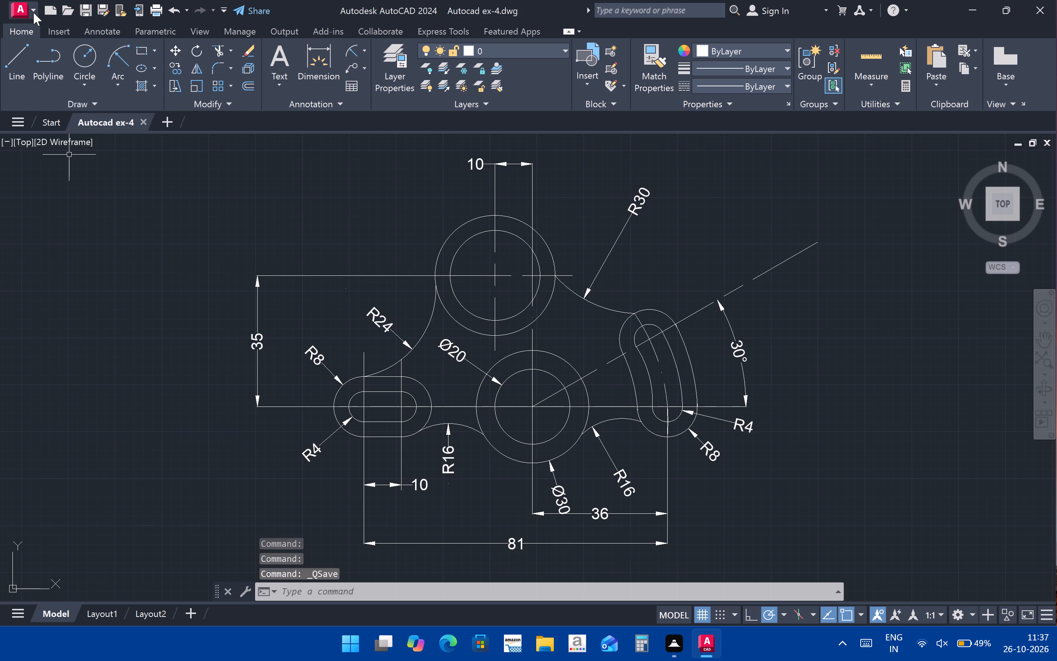
left_click(63, 157)
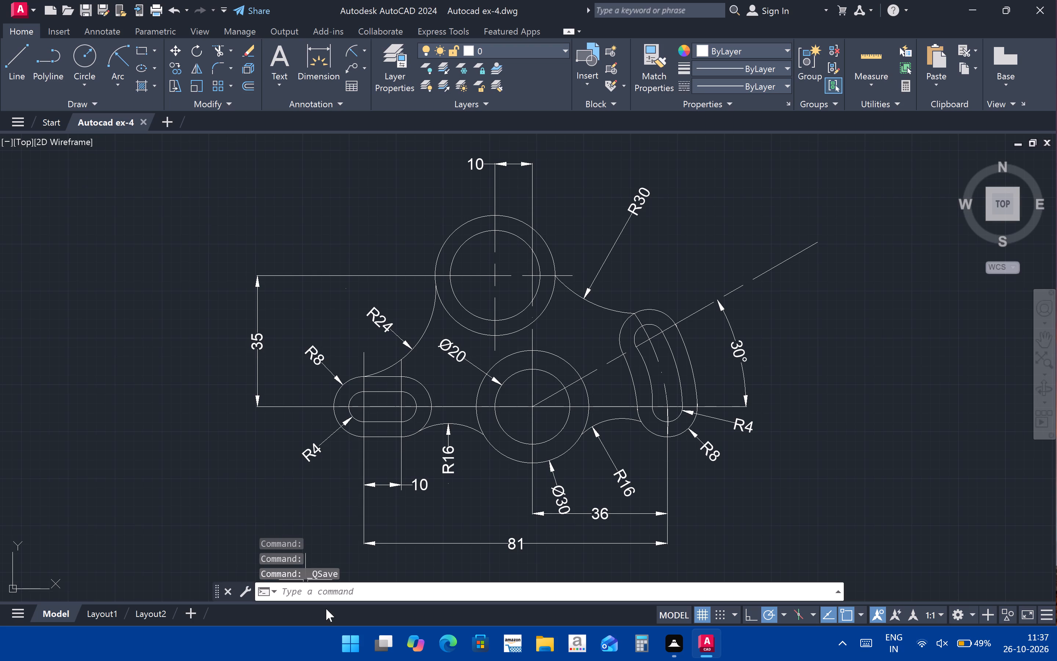
Select the whole dimensioned profile and set up its plot with Microsoft Print to PDF, A4 paper and the plot centred.
left_click(326, 597)
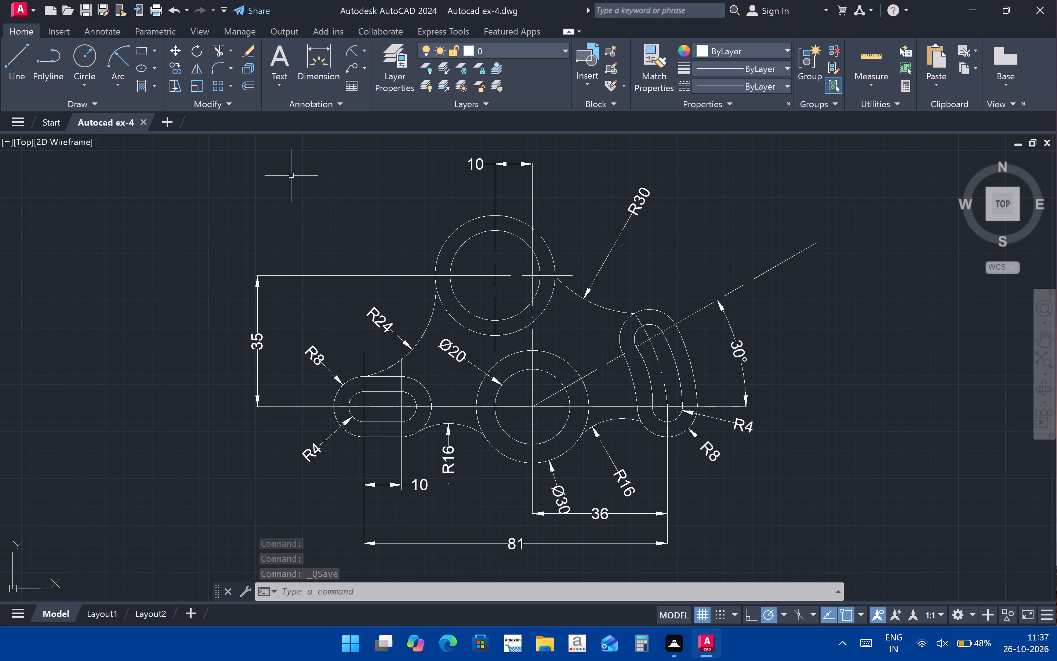
left_click(217, 157)
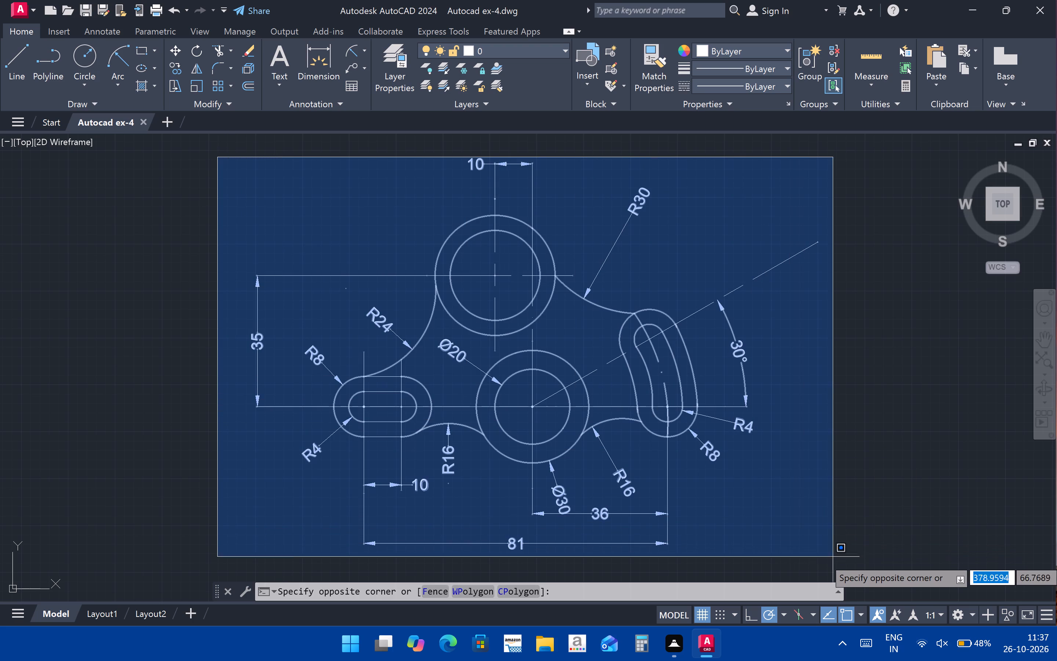
left_click(851, 561)
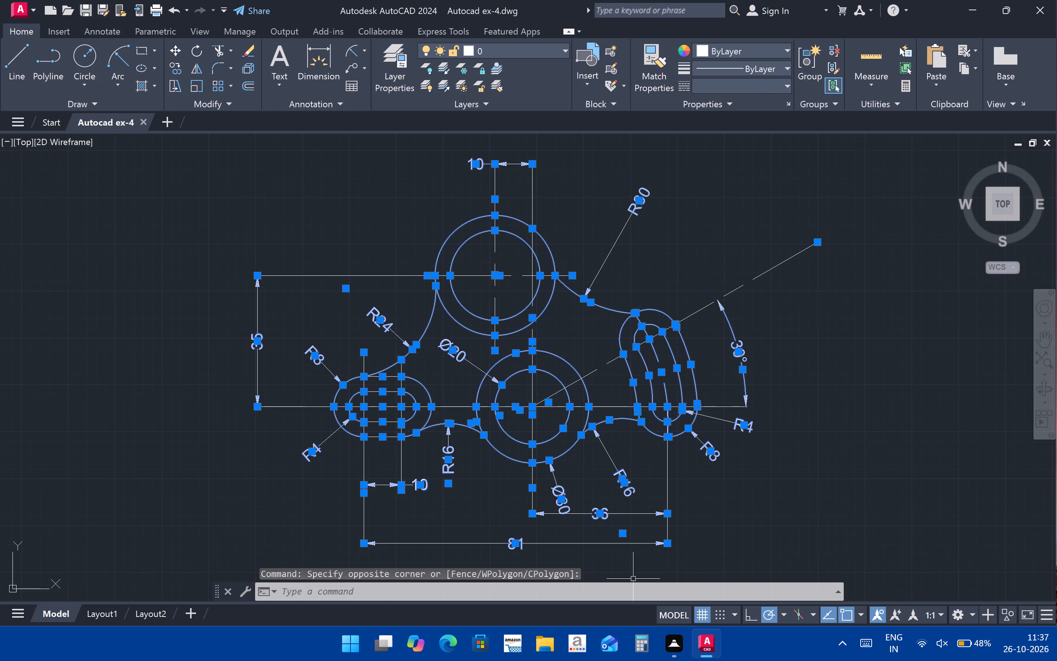
left_click(505, 588)
type("plo")
key("t")
key("Return")
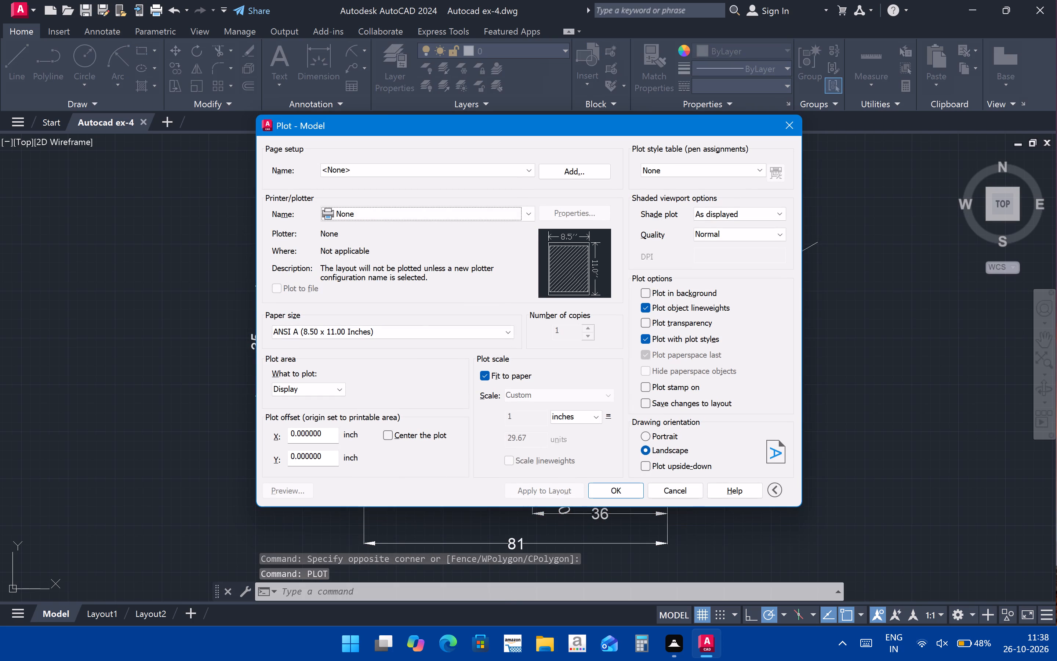
left_click(446, 331)
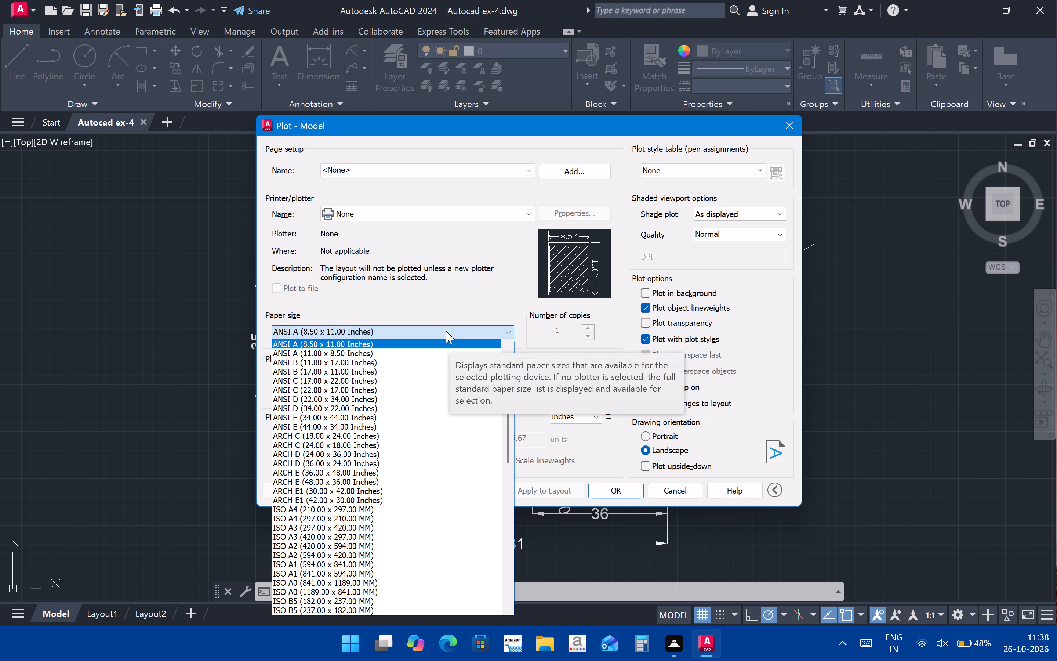
left_click(435, 213)
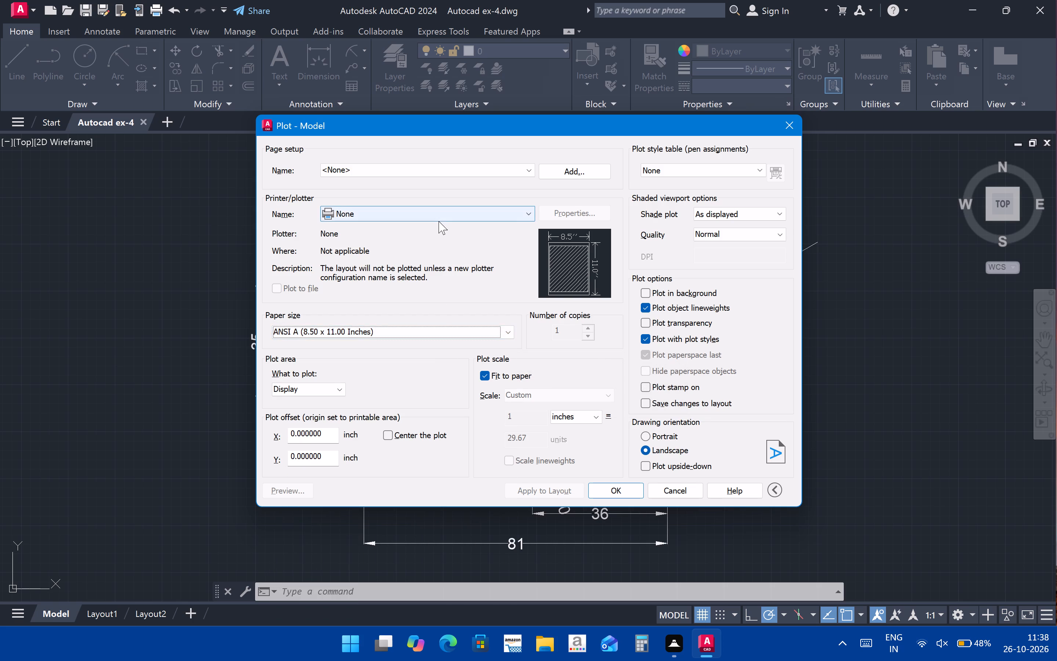
left_click(439, 216)
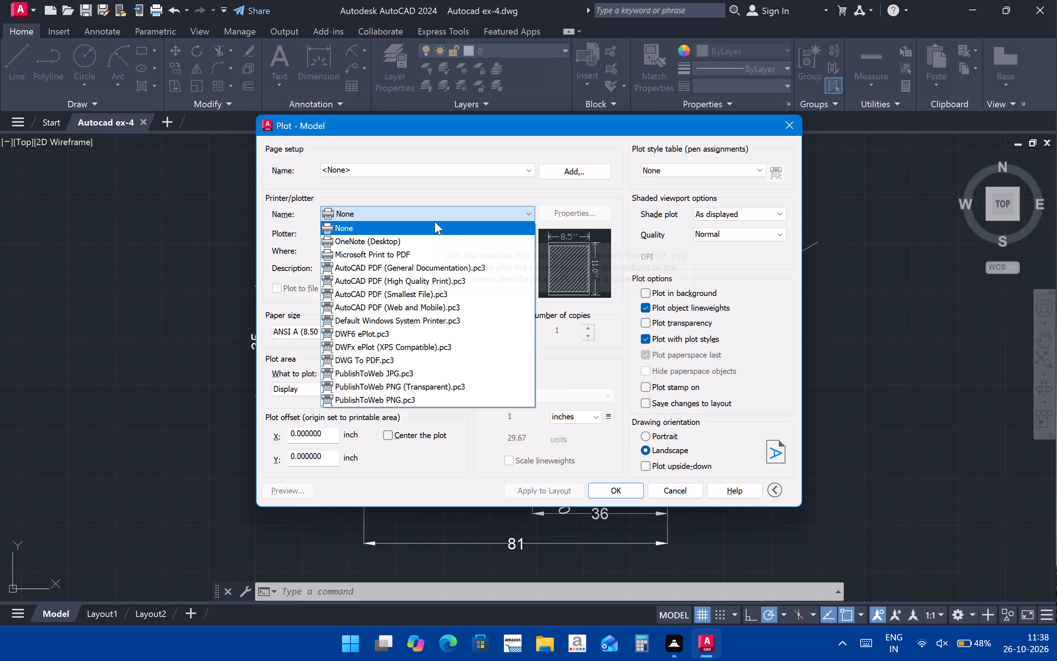
left_click(429, 257)
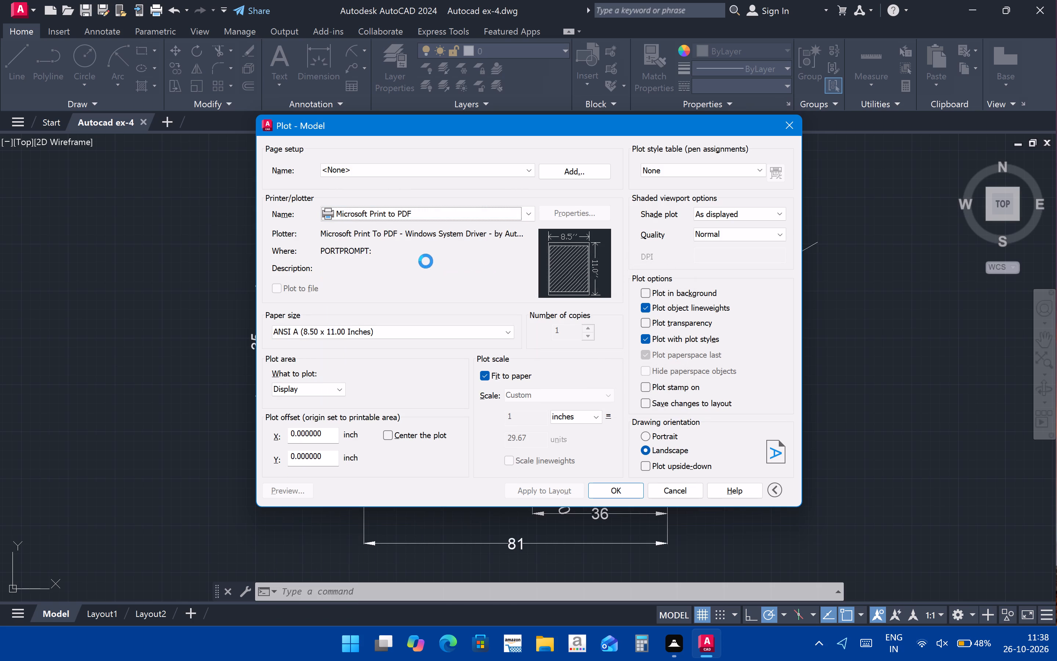
left_click(375, 332)
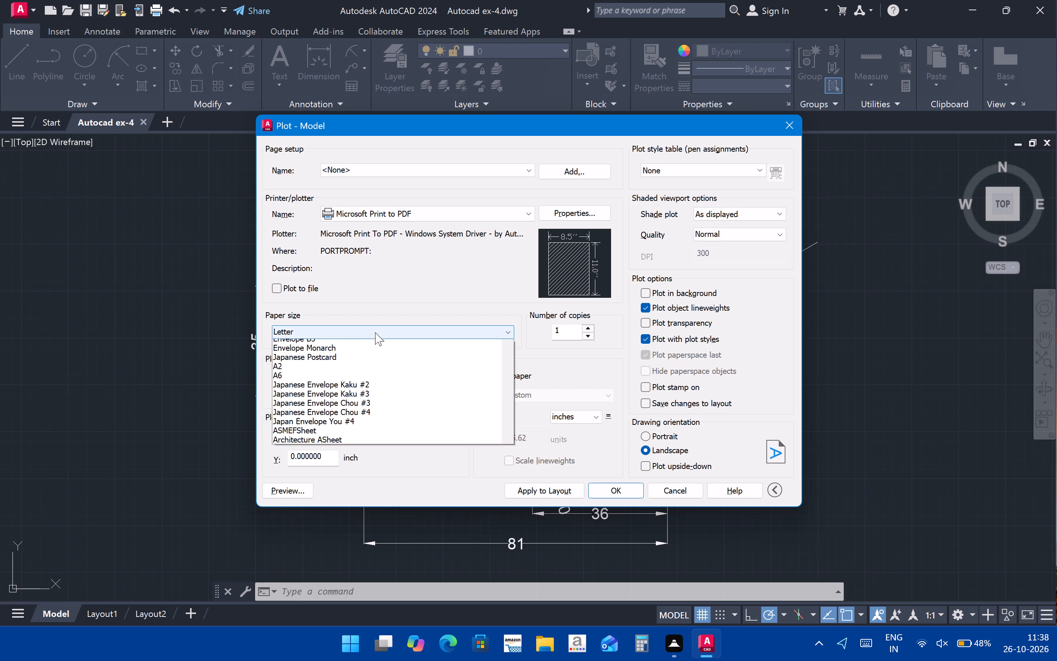
left_click(360, 400)
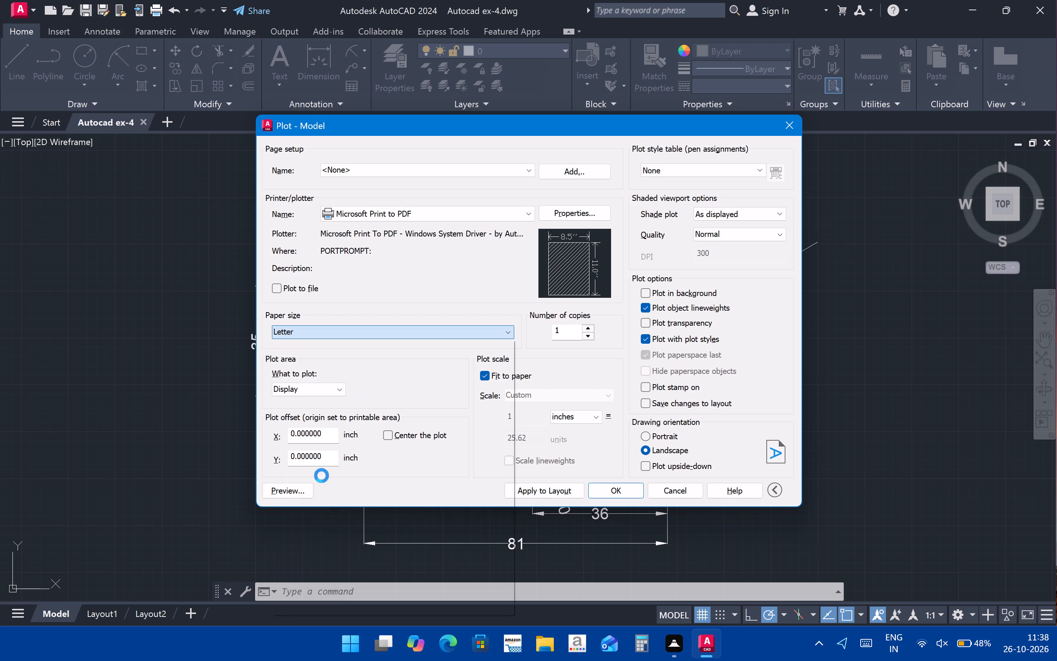
left_click(415, 443)
left_click(416, 438)
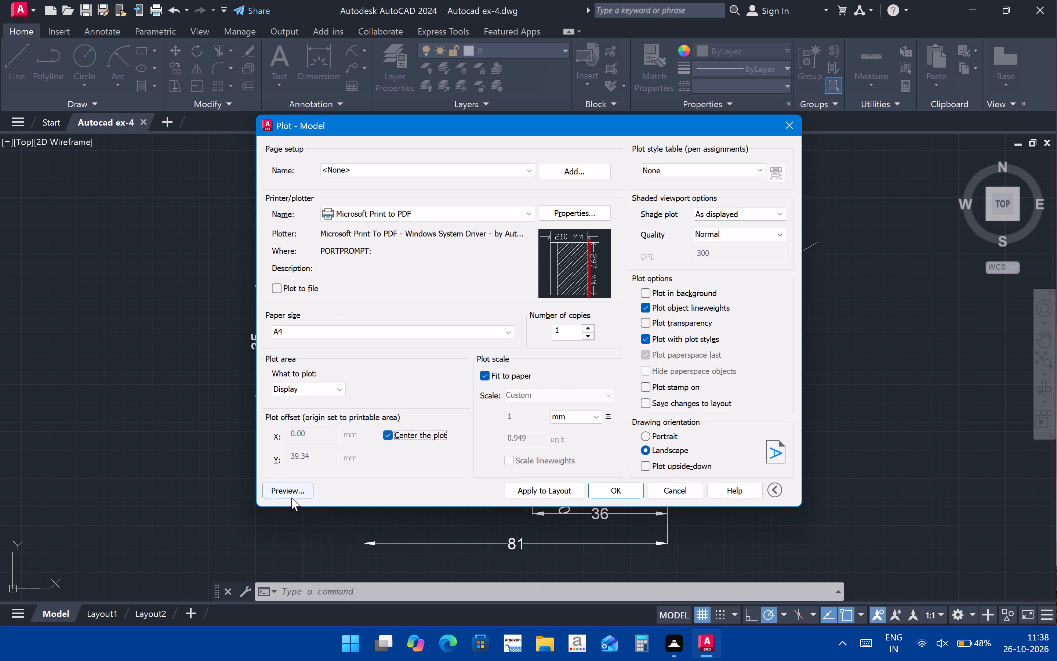
Preview the plot of the dimensioned profile.
left_click(287, 492)
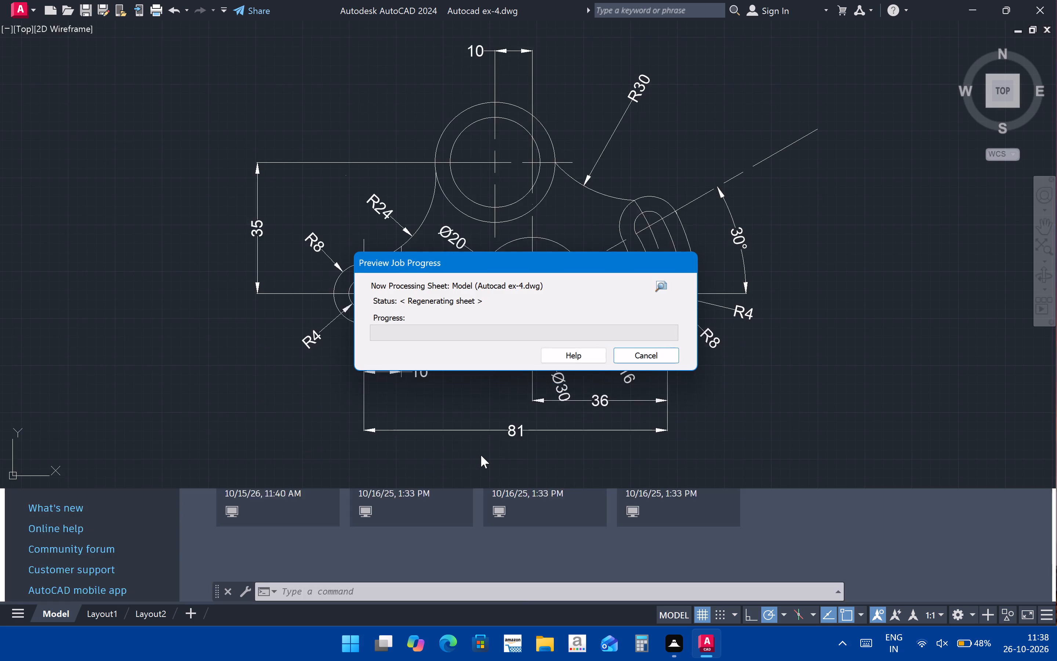
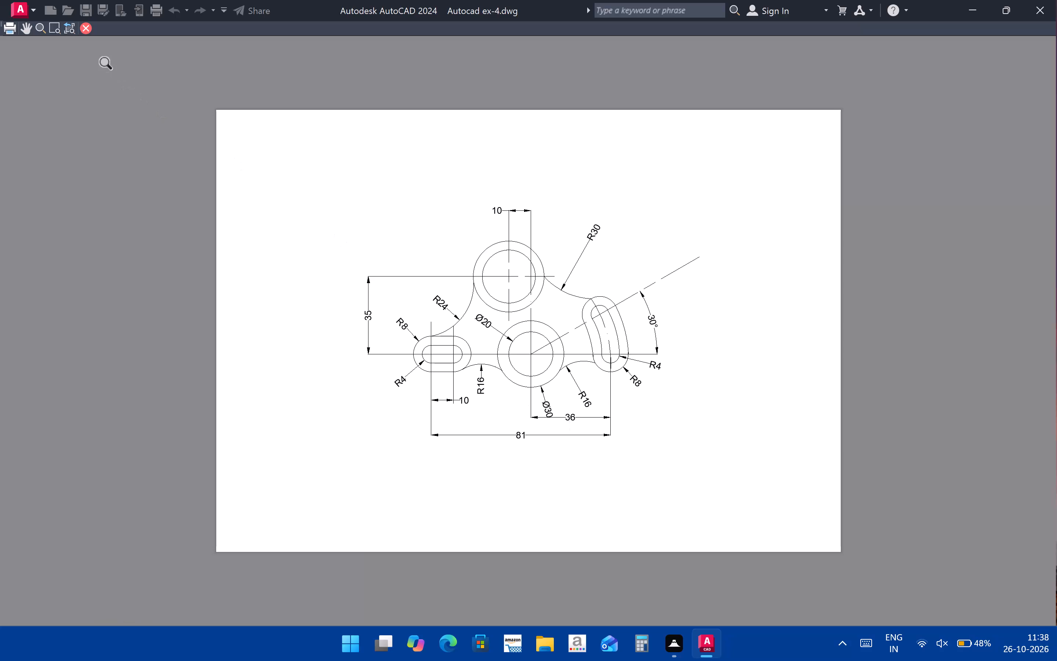
Leave the plot preview and plot the drawing with Microsoft Print to PDF as Autocad-ex-05 in the AUTOCAD folder.
left_click(91, 29)
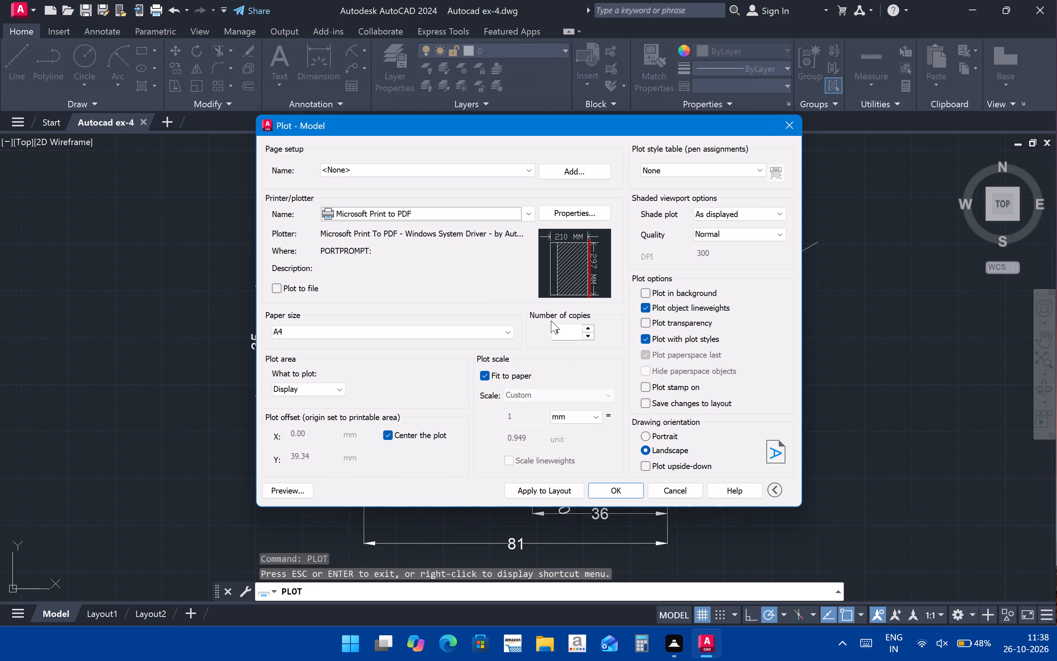
left_click(618, 484)
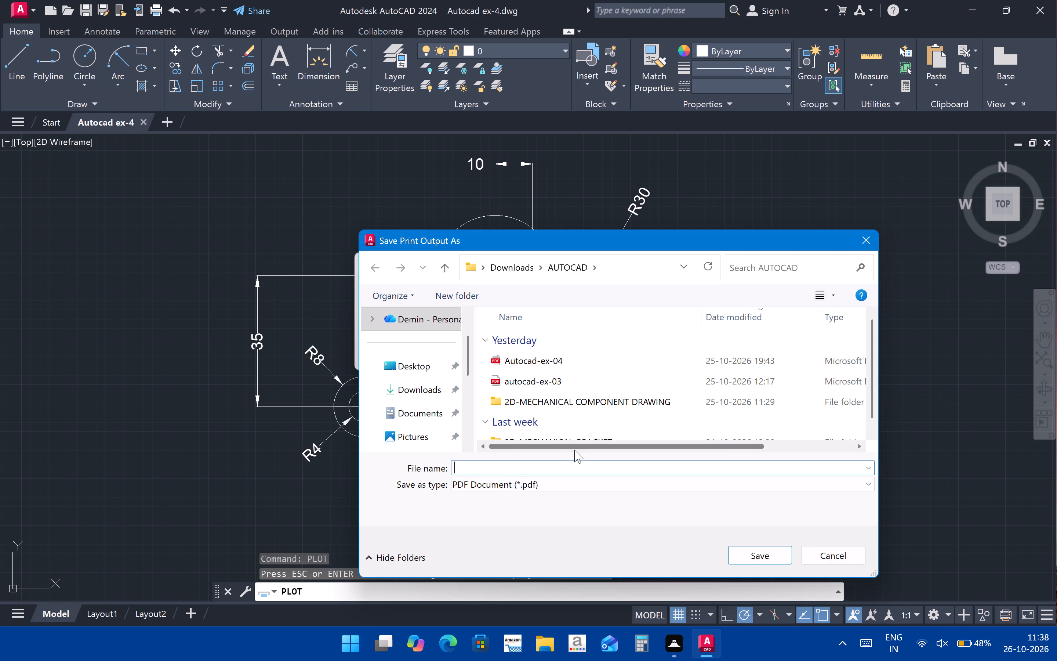
key("a")
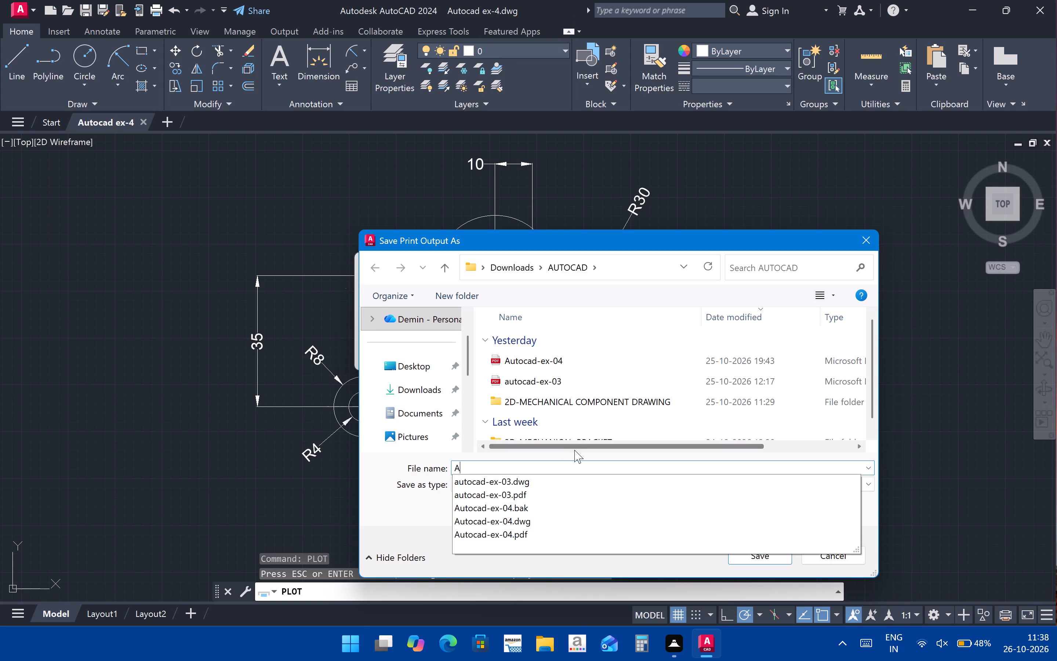
type("utocad")
type("-ex-0")
key("5")
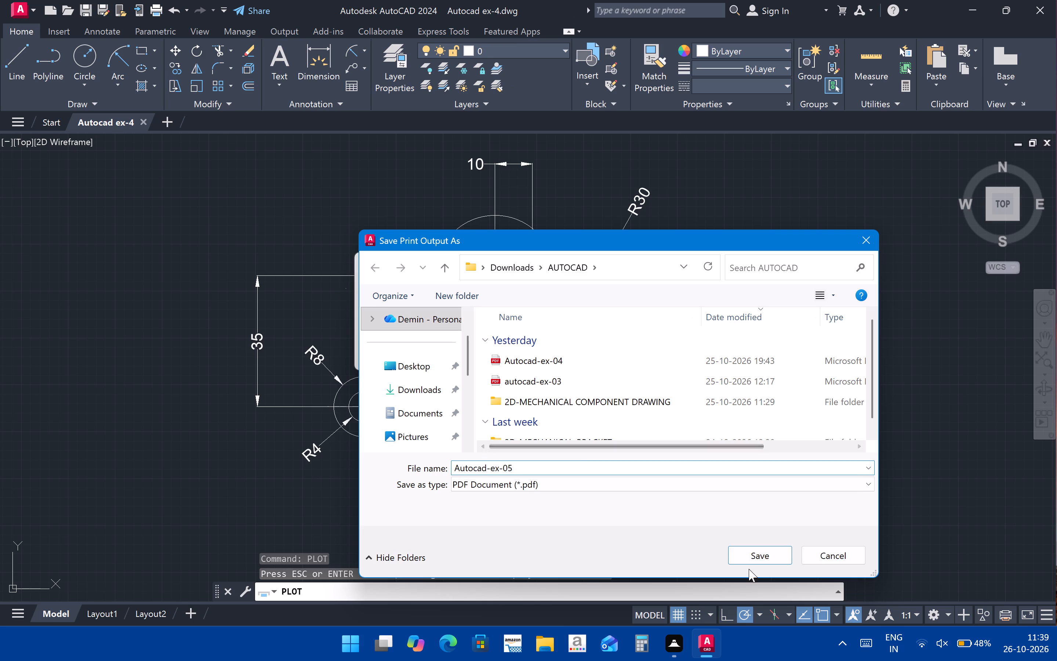
left_click(753, 552)
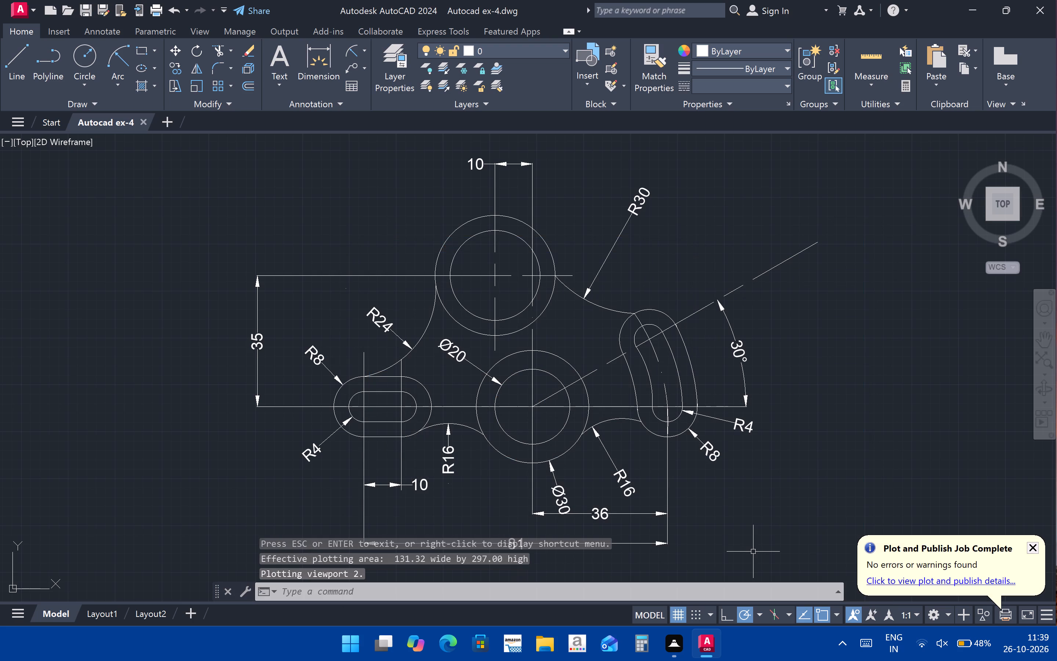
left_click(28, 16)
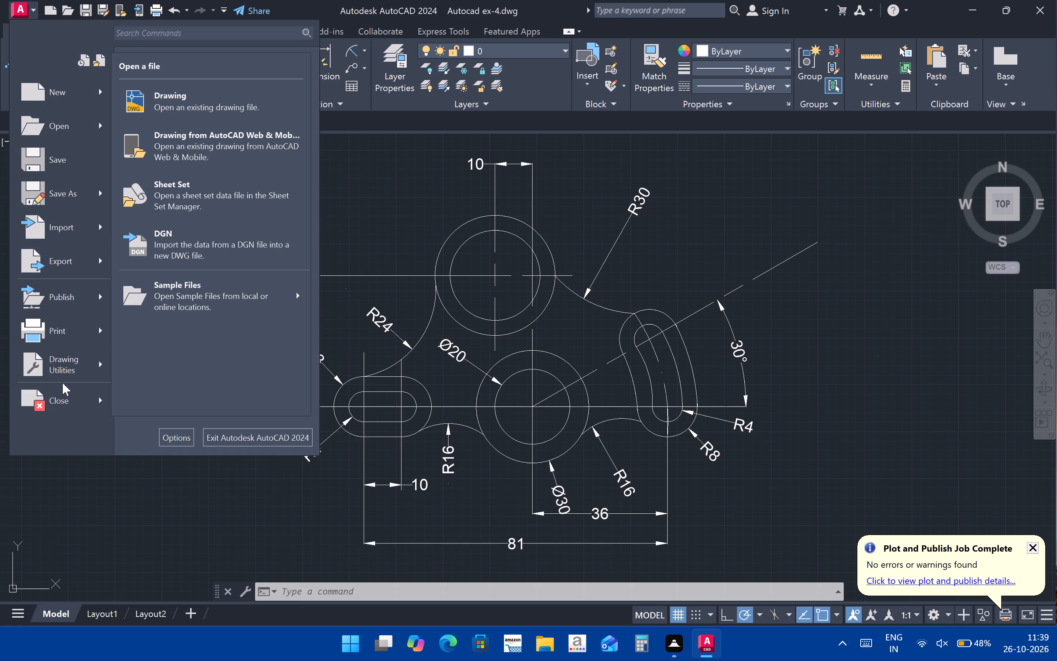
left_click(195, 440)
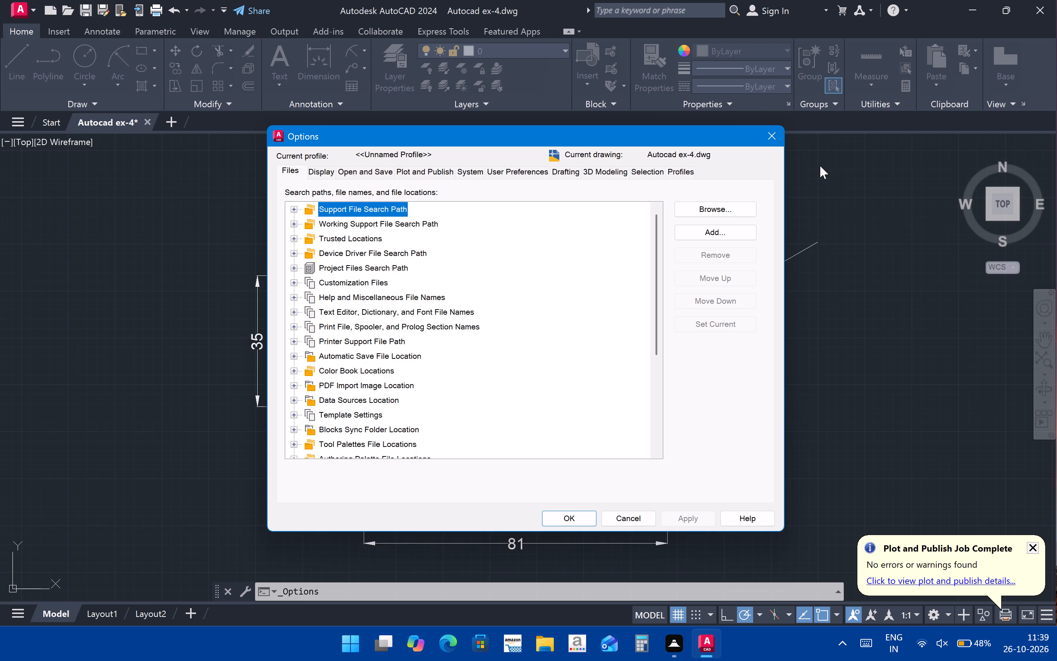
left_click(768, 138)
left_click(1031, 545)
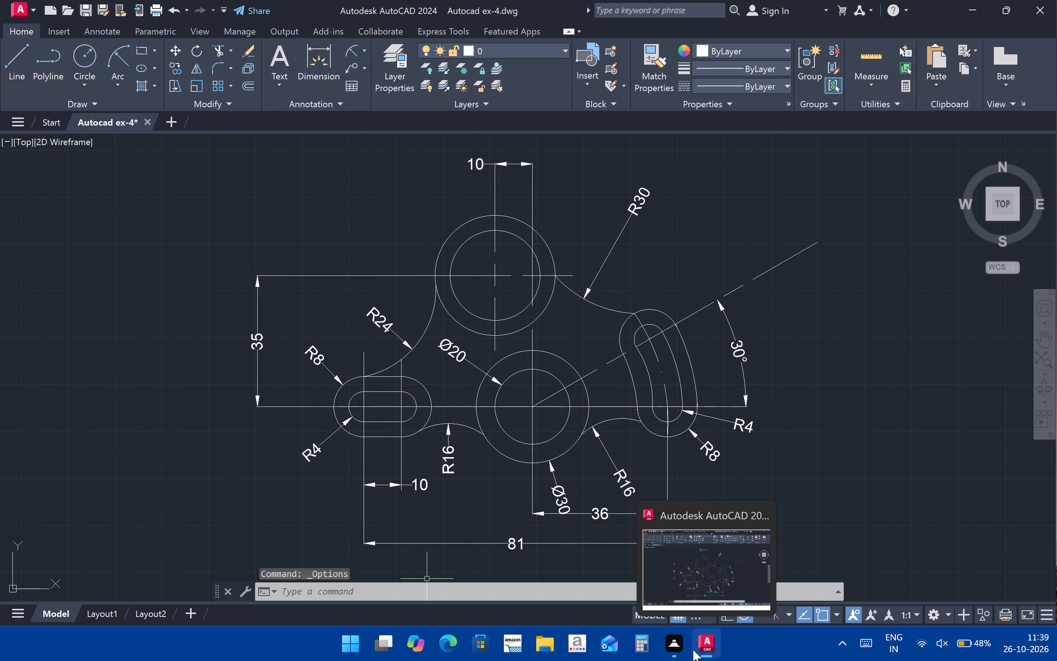
Save a copy of the drawing in Downloads as Autocad ex-5.dwg, keeping the AutoCAD 2018 Drawing format.
left_click(32, 6)
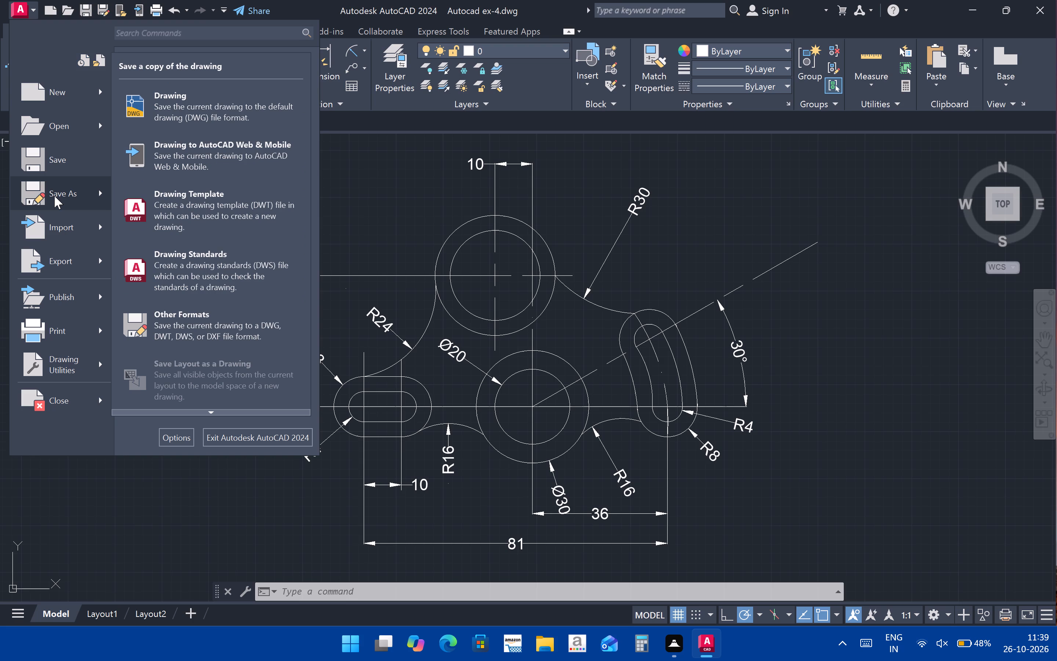
left_click(184, 118)
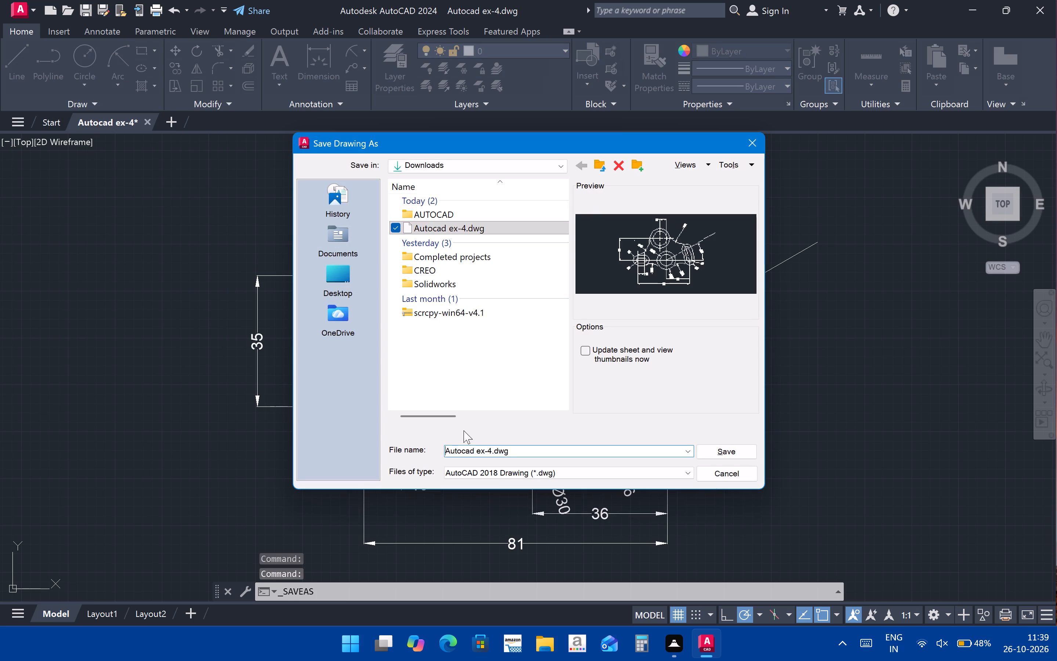
left_click(491, 454)
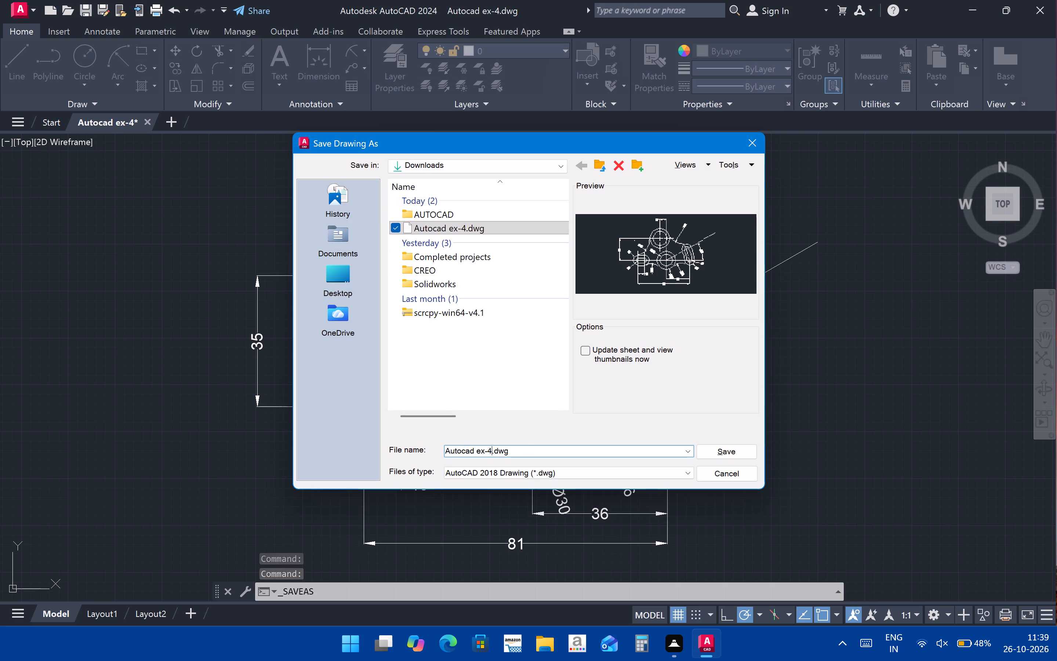
key("BackSpace")
key("5")
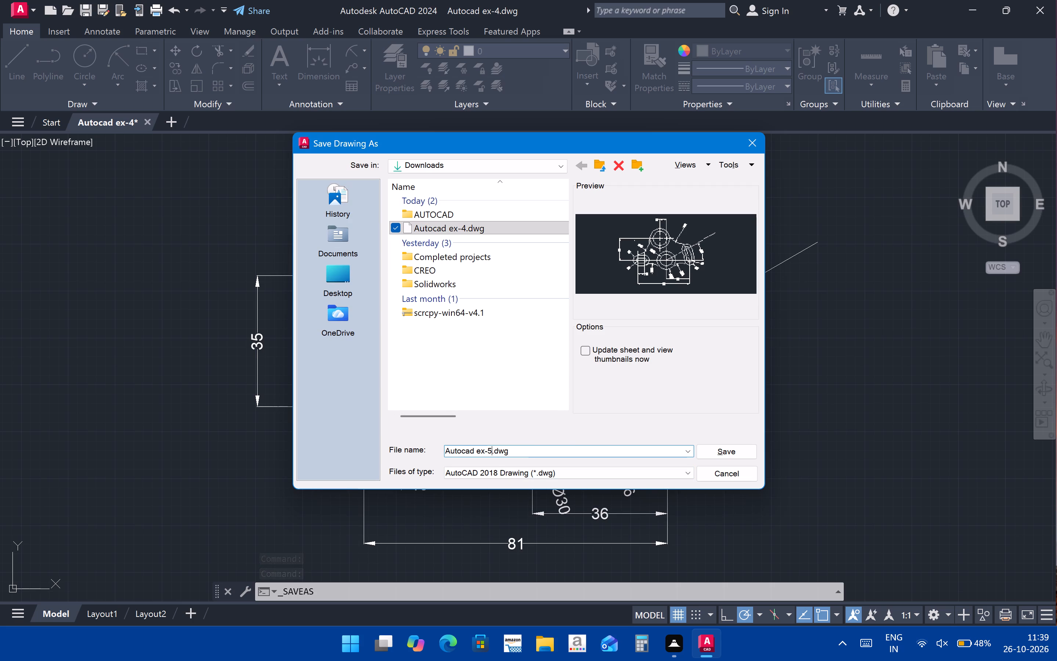
left_click(722, 453)
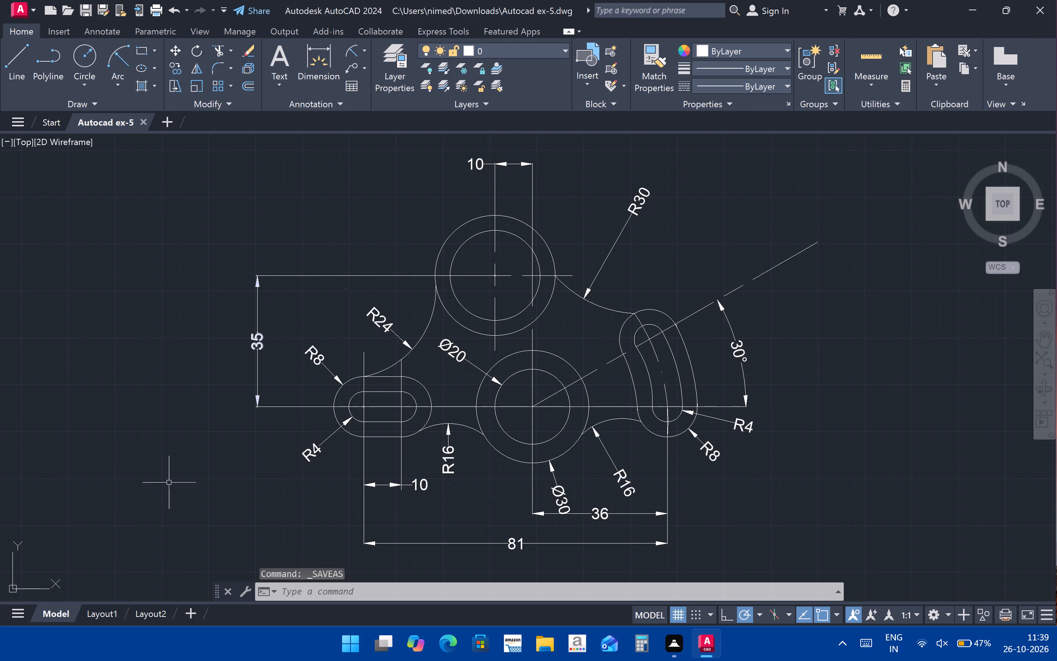
Save the Autocad ex-5 drawing again under its current name.
left_click(34, 10)
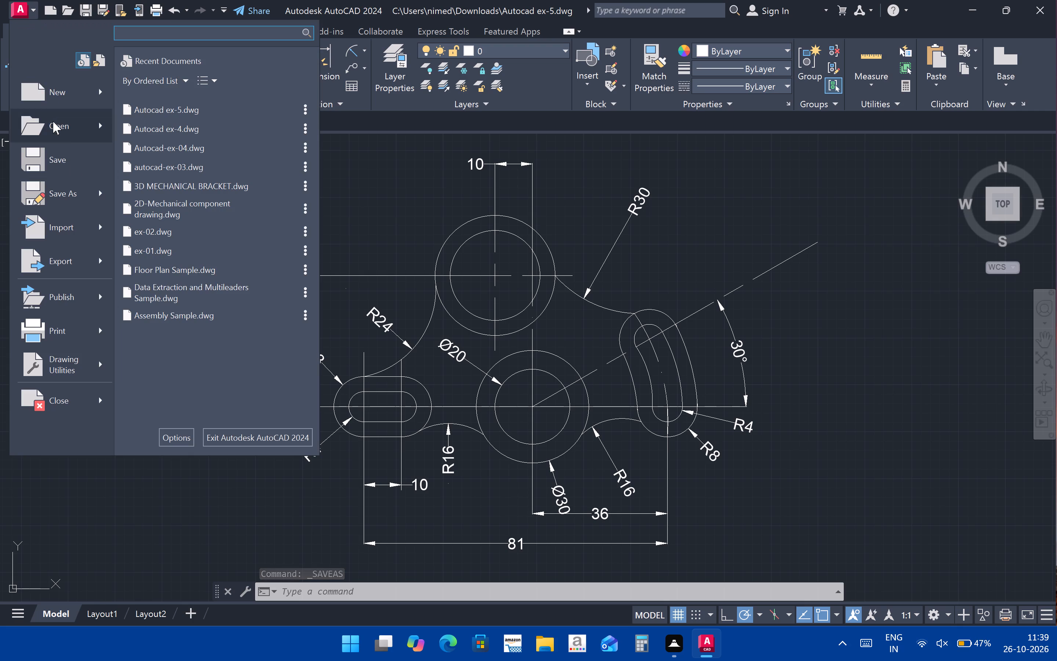
left_click(74, 166)
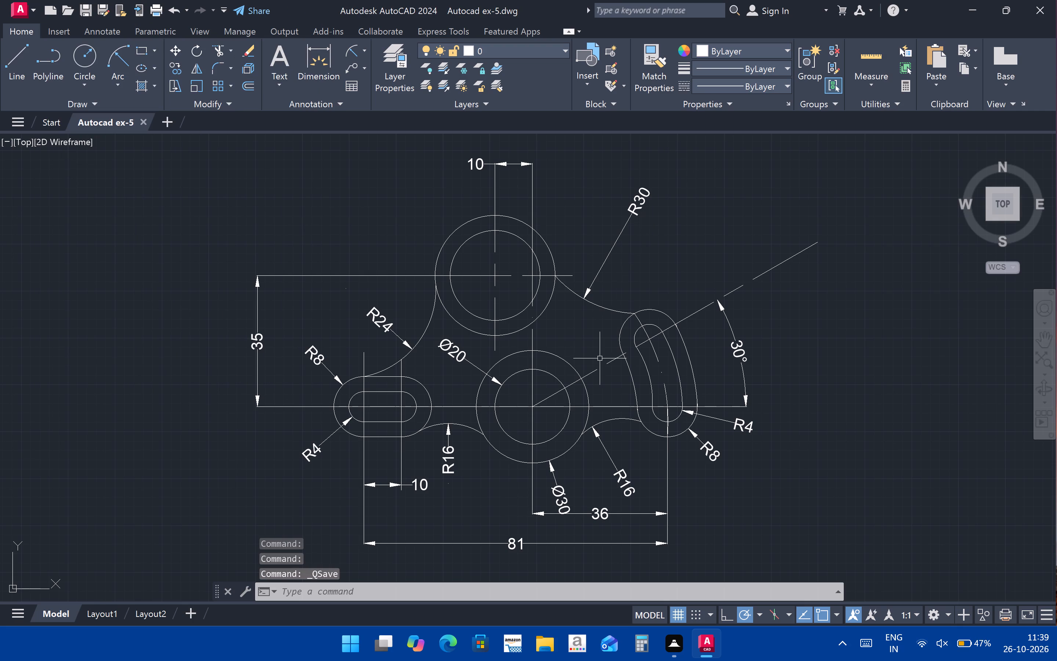